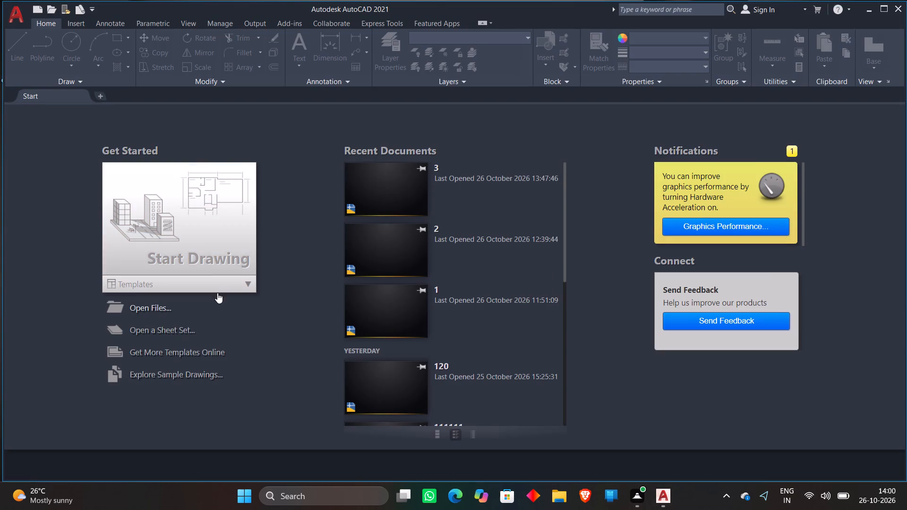
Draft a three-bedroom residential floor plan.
Start a new blank drawing from the start page.
double_click(207, 239)
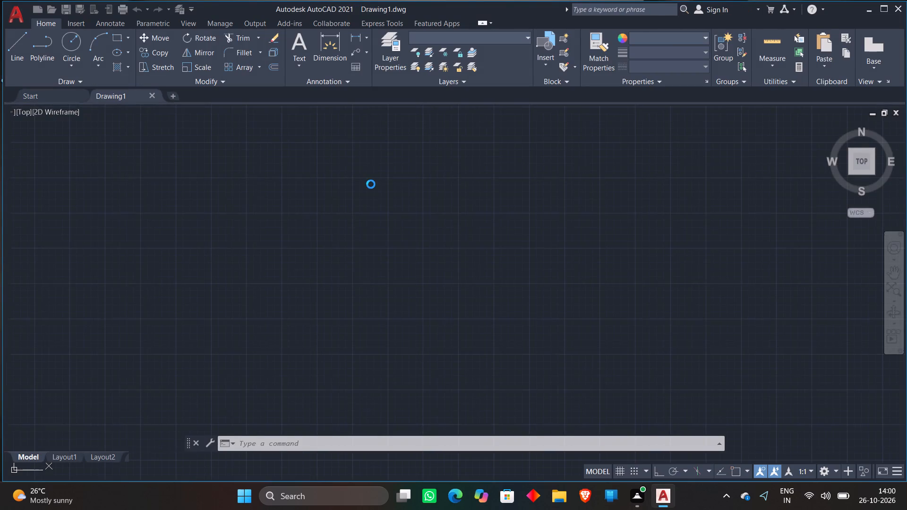
scroll(385, 189, down, 3)
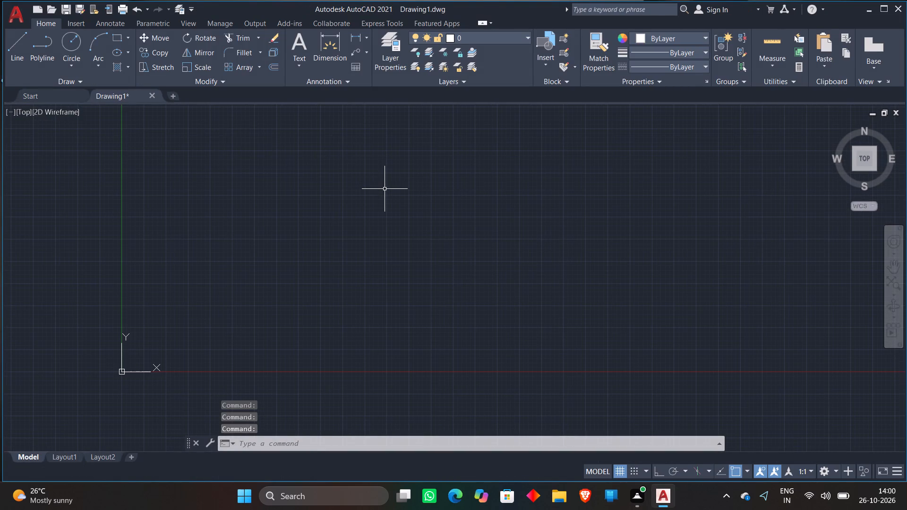
Turn on log file recording for the new drawing with the LOGFILEON command.
text(LOGF)
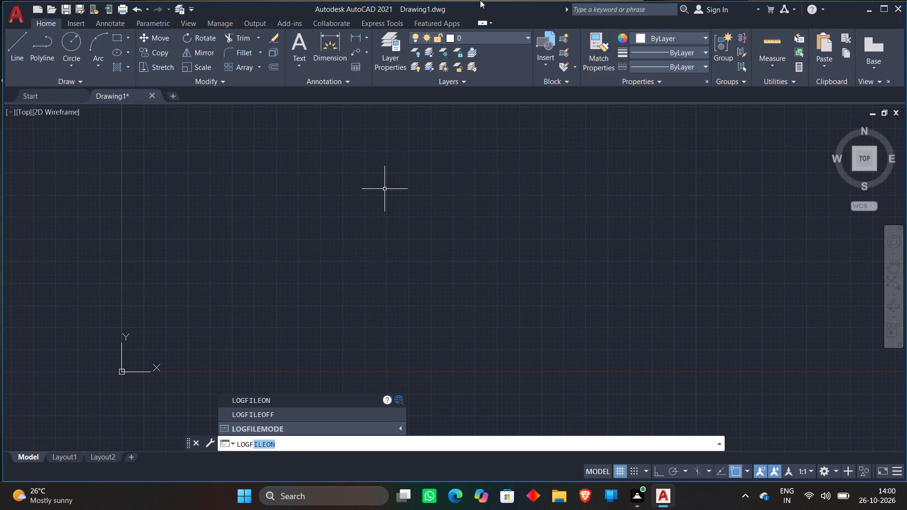
key(i)
click(252, 404)
key(Return)
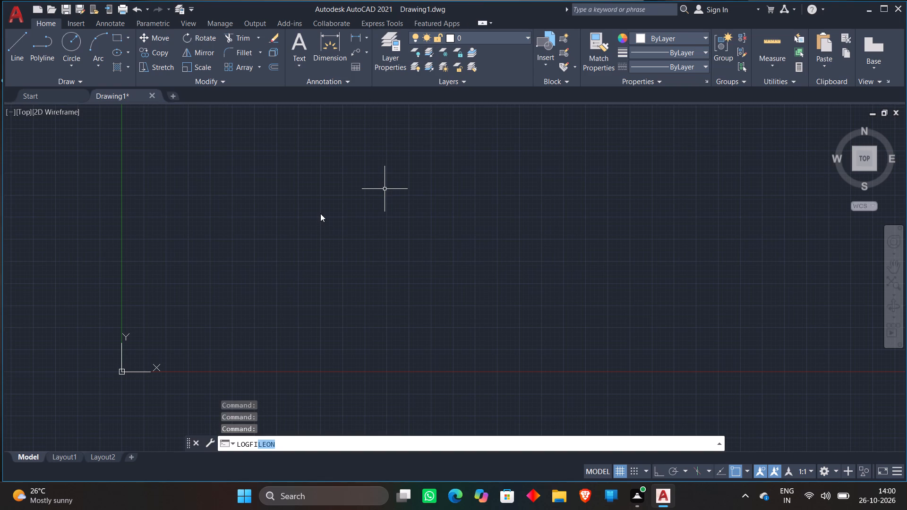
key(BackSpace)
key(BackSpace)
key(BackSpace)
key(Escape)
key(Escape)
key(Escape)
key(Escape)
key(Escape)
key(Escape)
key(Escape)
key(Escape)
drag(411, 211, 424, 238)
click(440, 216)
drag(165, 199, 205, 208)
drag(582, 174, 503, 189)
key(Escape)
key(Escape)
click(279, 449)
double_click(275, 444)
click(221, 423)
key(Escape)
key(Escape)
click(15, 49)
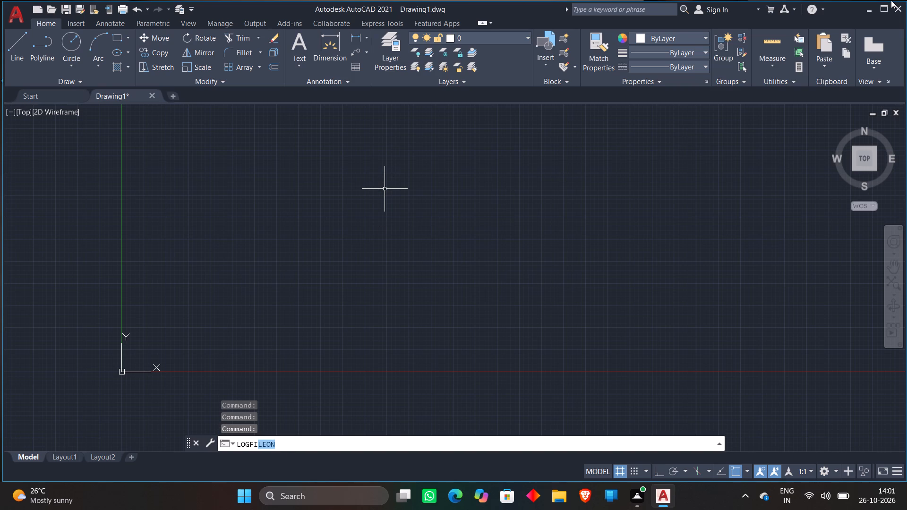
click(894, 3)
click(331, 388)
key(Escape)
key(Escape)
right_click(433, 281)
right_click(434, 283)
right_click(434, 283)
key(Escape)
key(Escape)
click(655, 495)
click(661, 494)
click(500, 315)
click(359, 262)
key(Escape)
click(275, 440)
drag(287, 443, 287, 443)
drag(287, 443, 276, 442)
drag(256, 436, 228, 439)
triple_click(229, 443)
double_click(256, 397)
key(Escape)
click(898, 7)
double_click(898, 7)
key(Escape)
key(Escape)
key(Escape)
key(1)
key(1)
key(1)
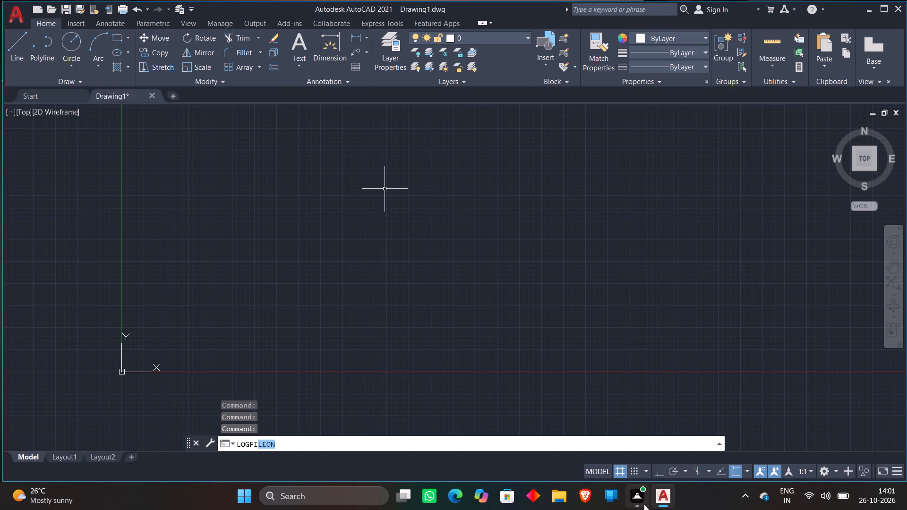
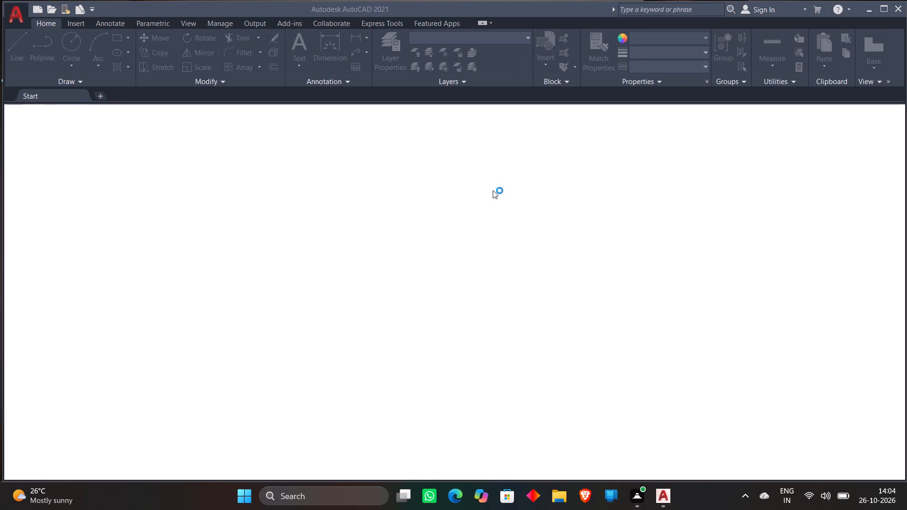
Start a new blank drawing from the start page.
double_click(234, 218)
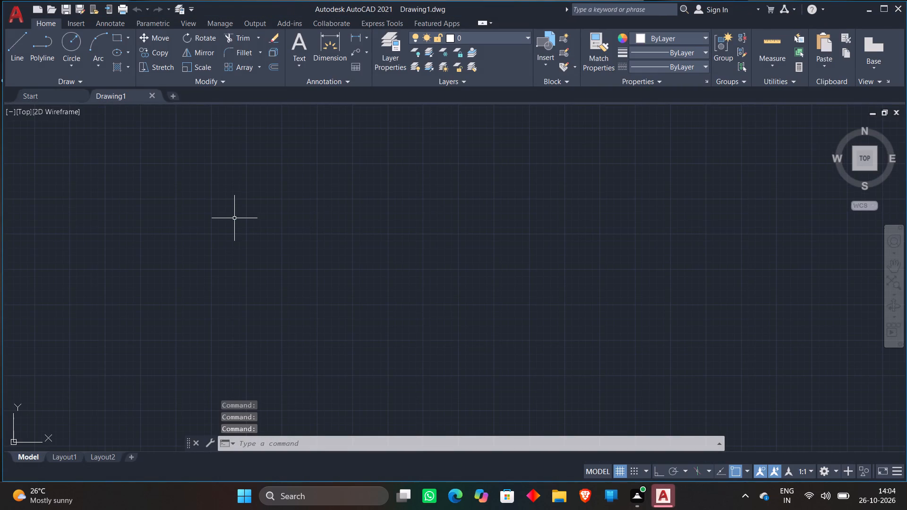
Turn on log file recording for the new drawing with the LOGFILEON command.
text(lo)
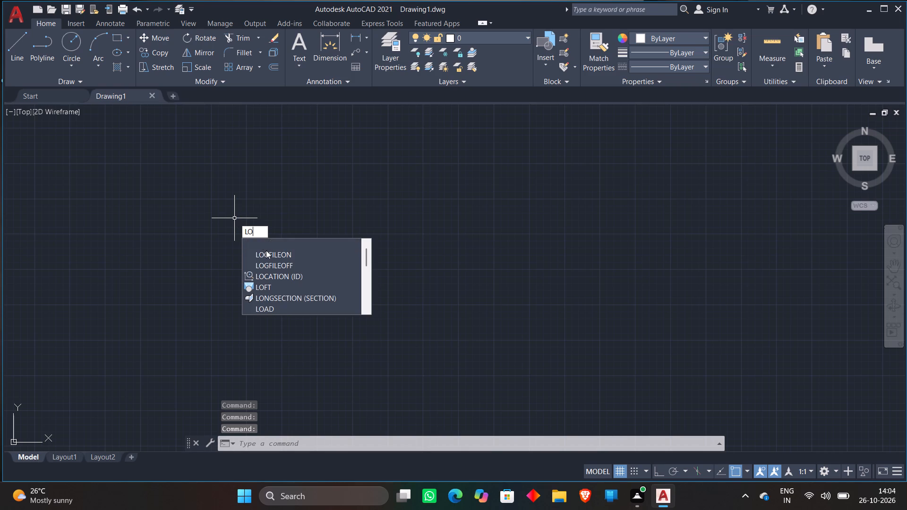
click(266, 251)
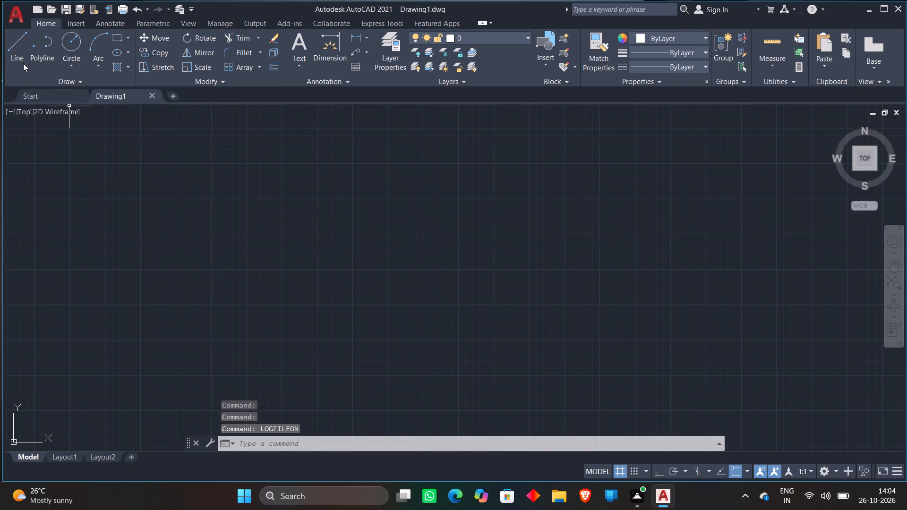
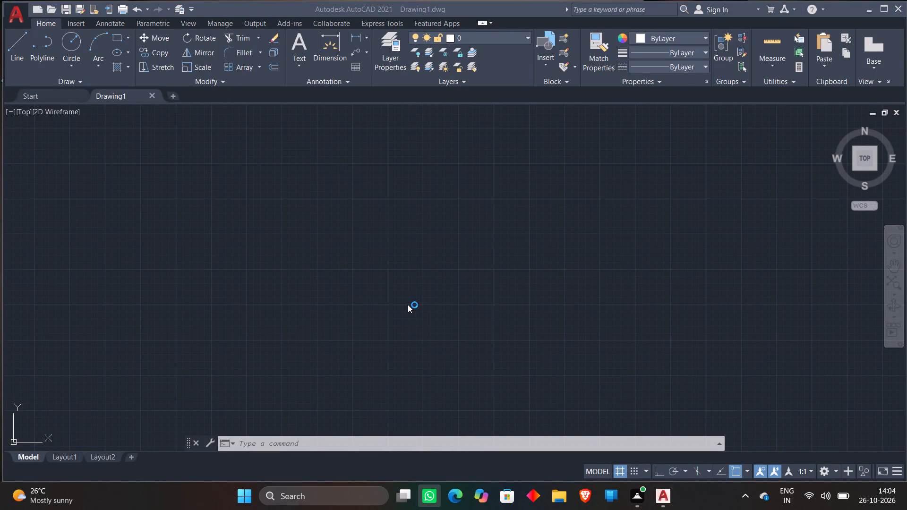
Set the drawing units to Engineering length with 0'-0.0" precision and the insertion scale to Feet.
click(11, 57)
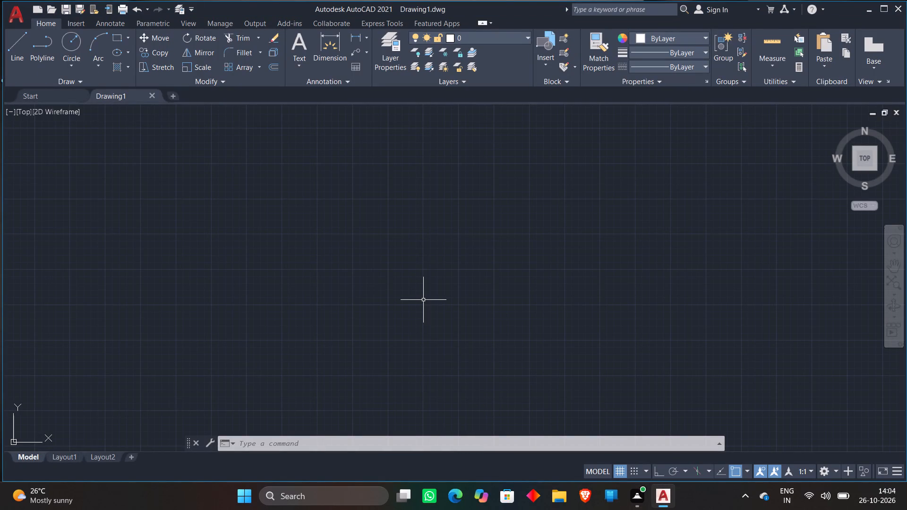
text(uni)
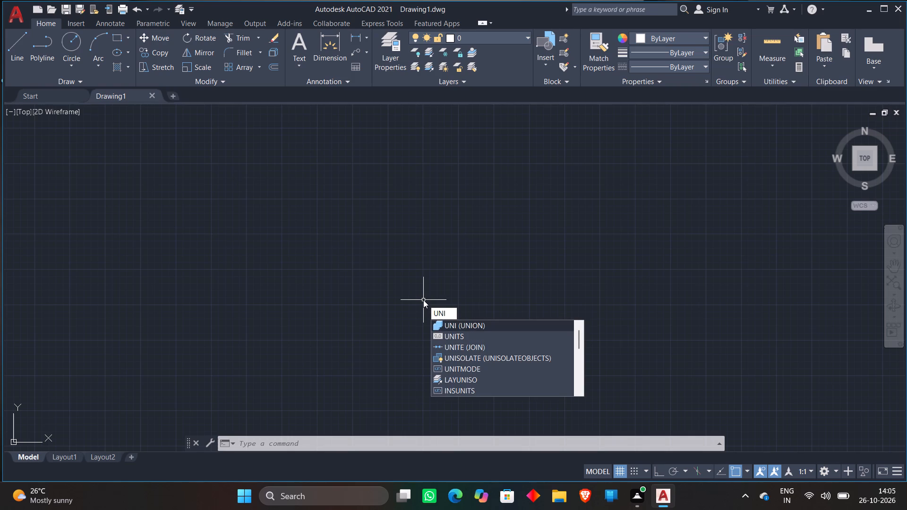
key(t)
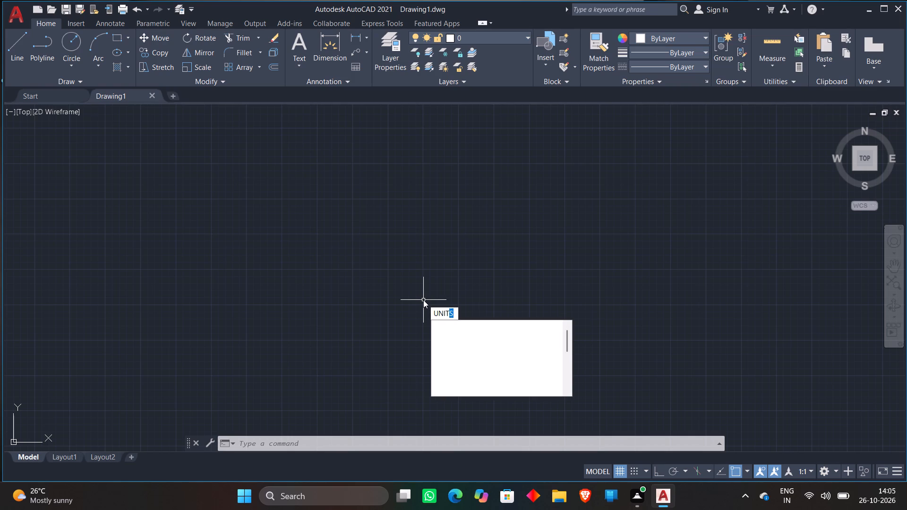
key(Return)
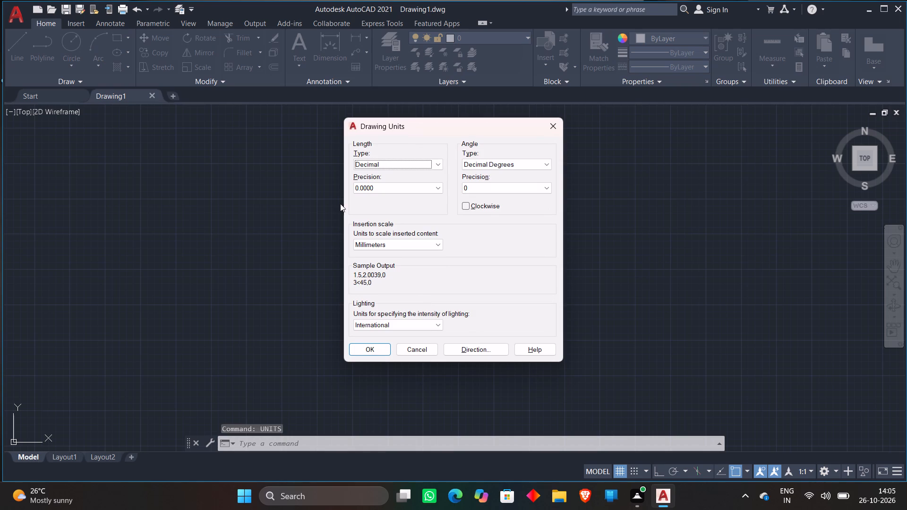
click(412, 164)
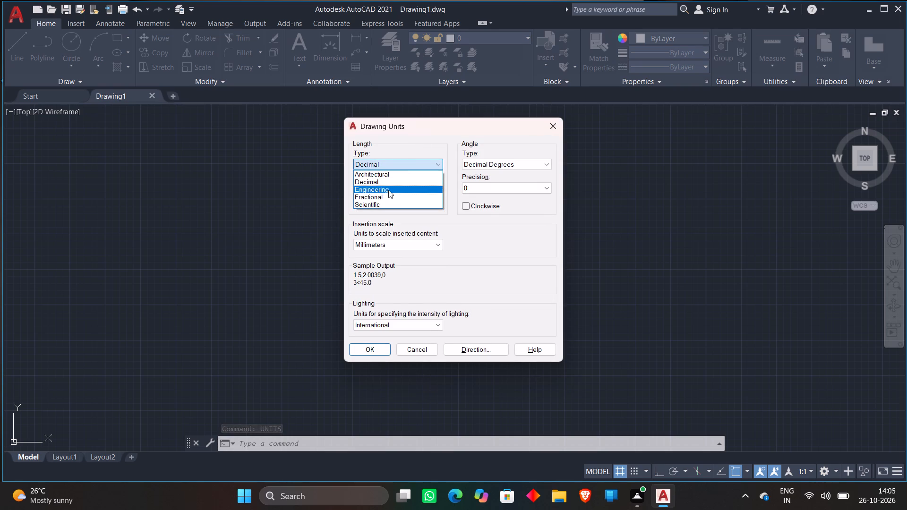
click(388, 190)
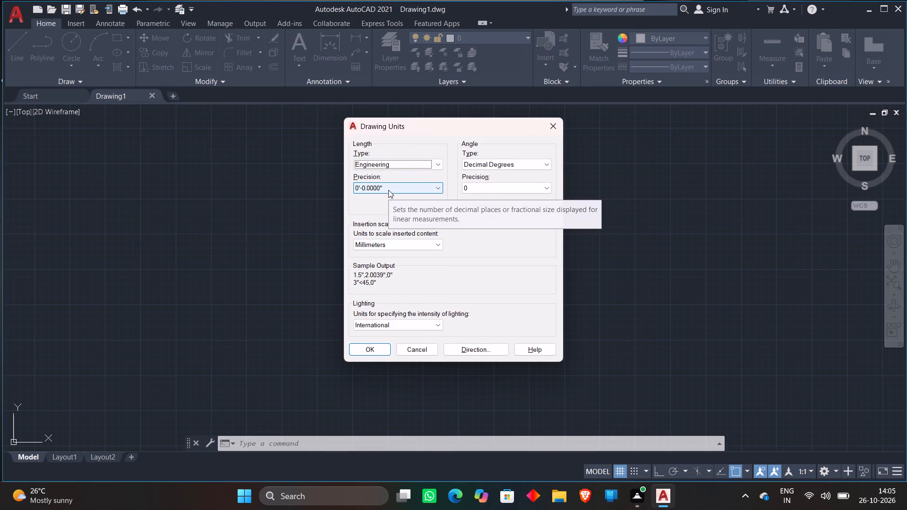
click(396, 190)
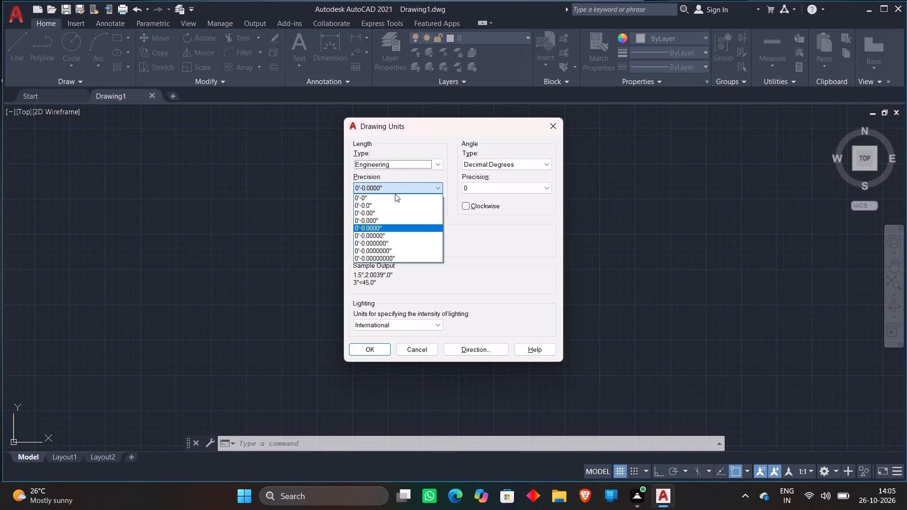
click(390, 204)
click(381, 245)
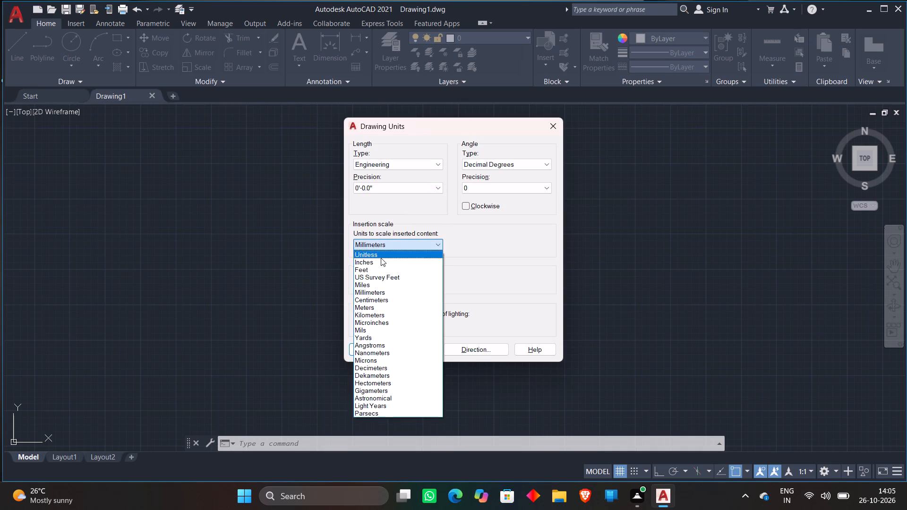
click(378, 266)
click(375, 348)
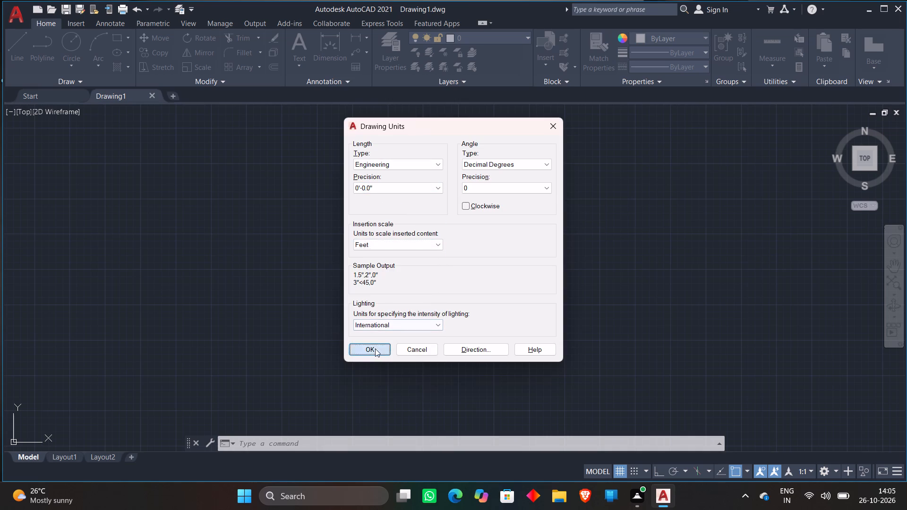
click(486, 286)
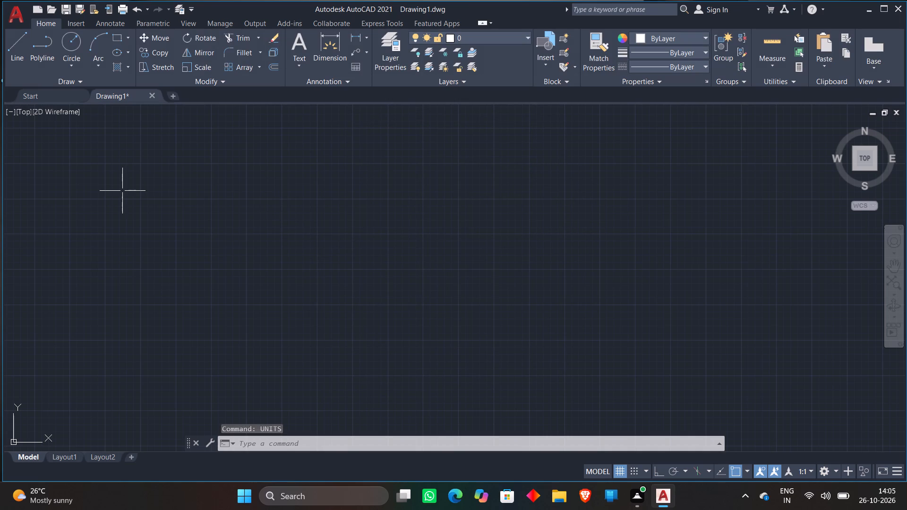
Modify the ISO-25 dimension style to use an arrow size of 4" and a text height of 4".
key(u)
key(BackSpace)
text(dim)
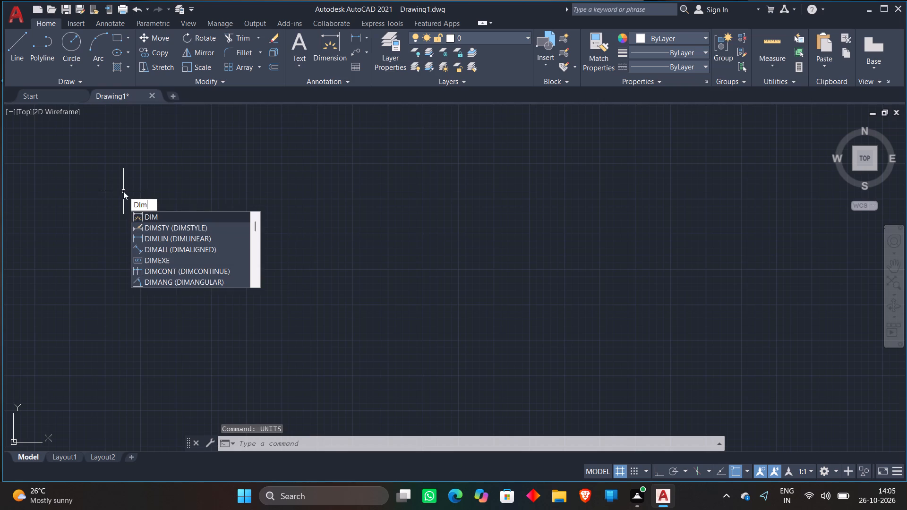
click(160, 224)
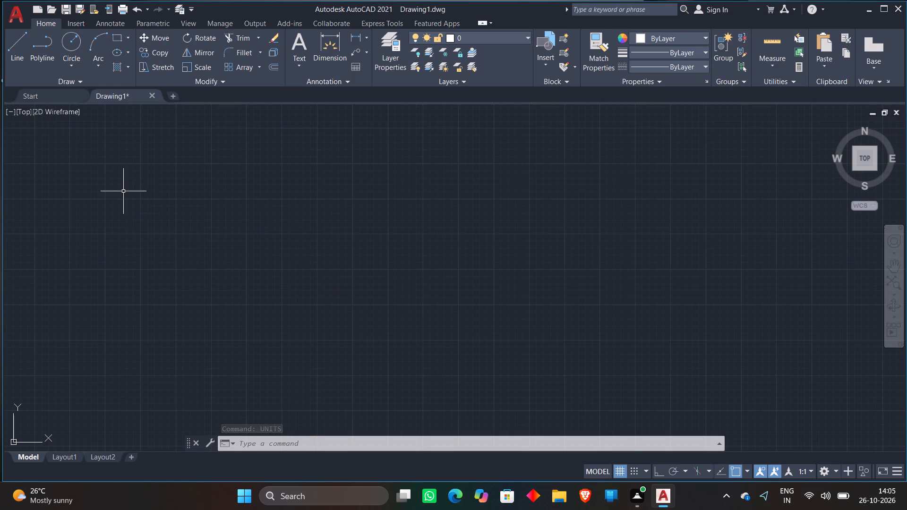
click(593, 222)
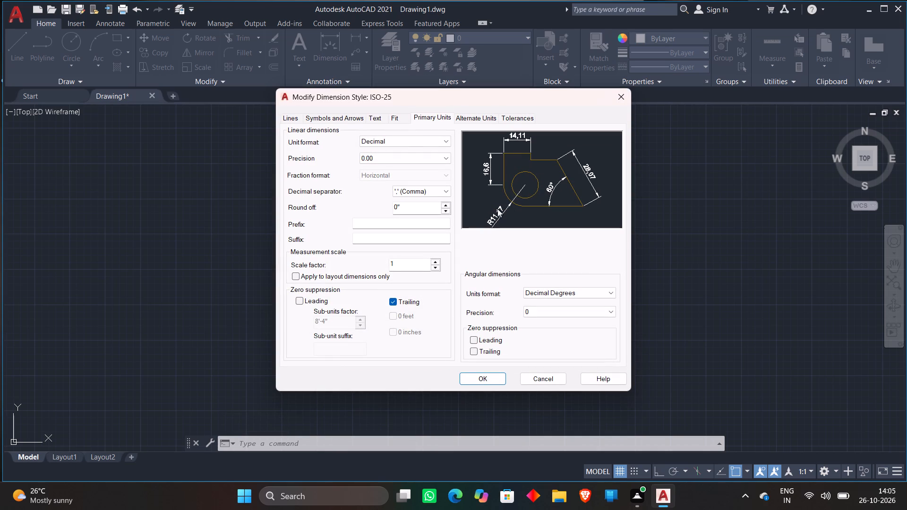
click(347, 121)
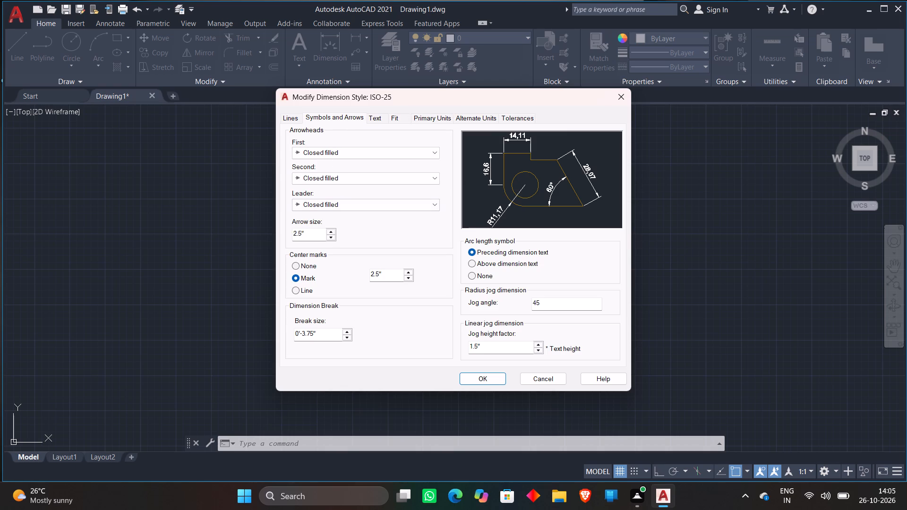
triple_click(329, 231)
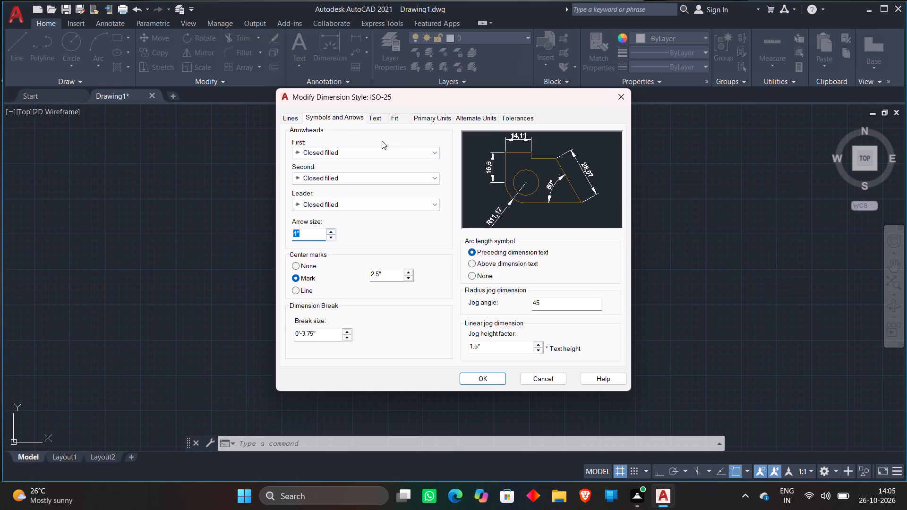
click(382, 122)
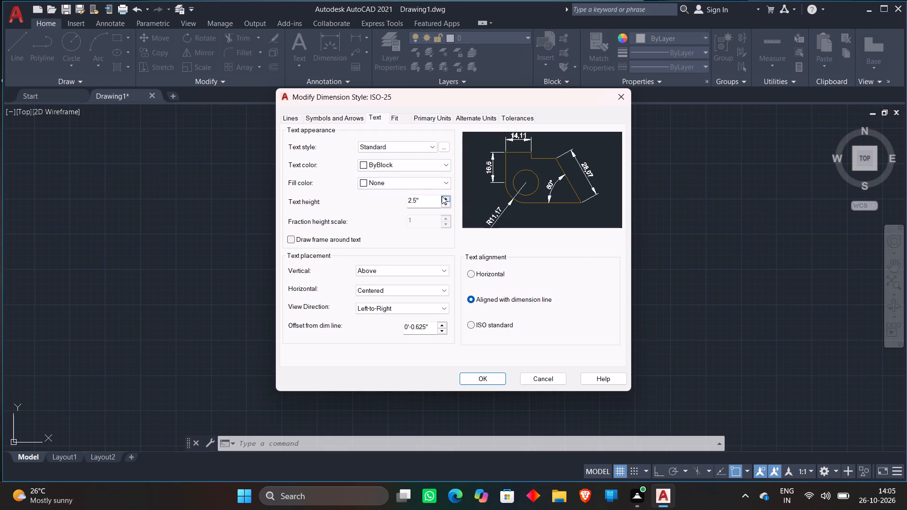
triple_click(443, 198)
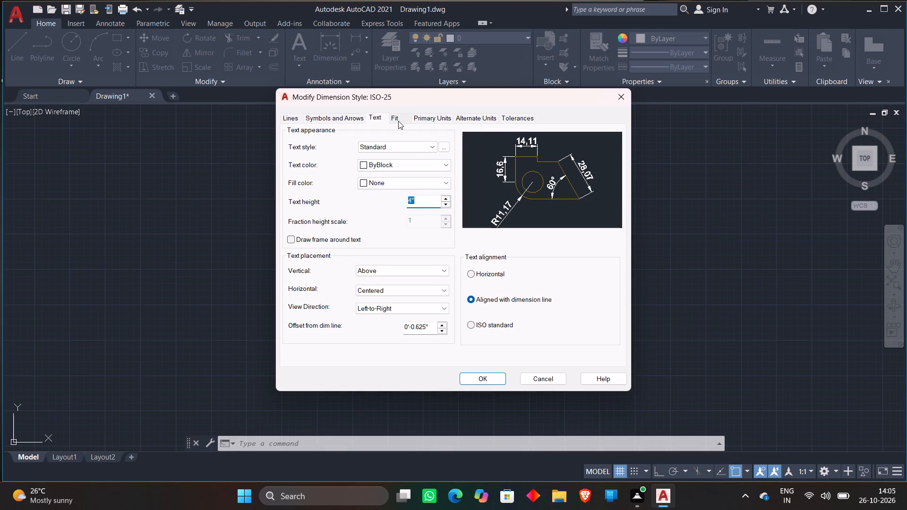
Set the ISO-25 style's primary units to Engineering with 0'-0.0" precision and make the style current.
click(398, 119)
click(427, 121)
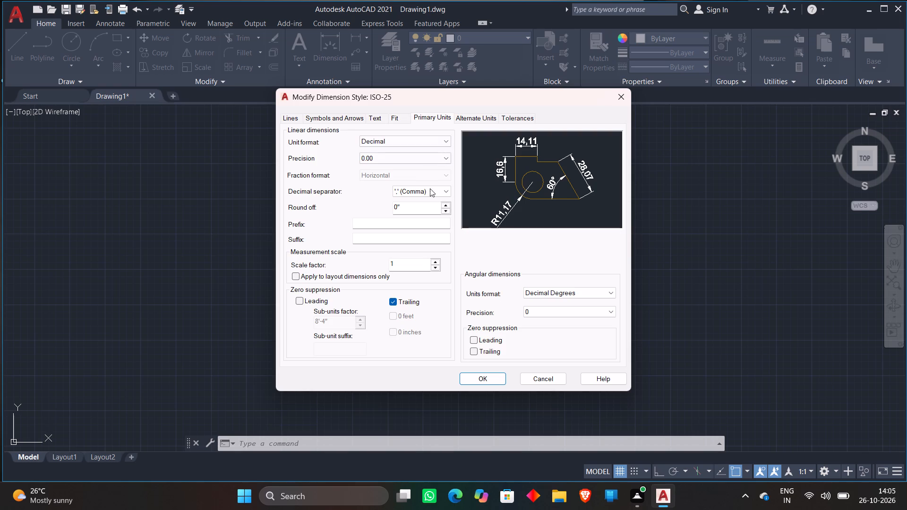
click(401, 136)
click(399, 165)
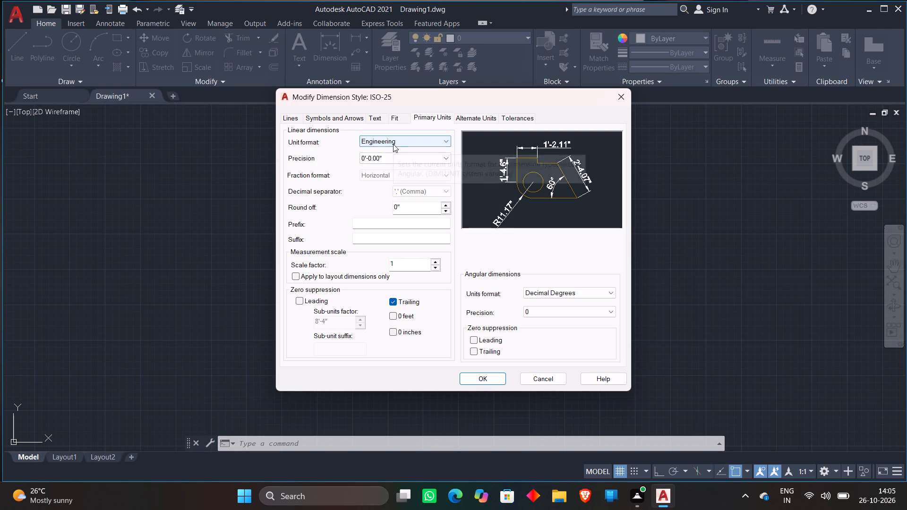
click(388, 159)
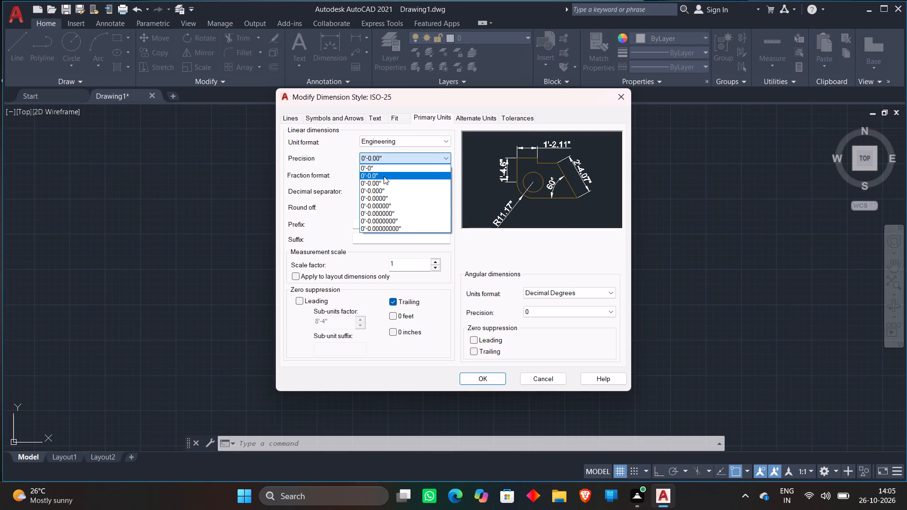
click(384, 178)
click(485, 378)
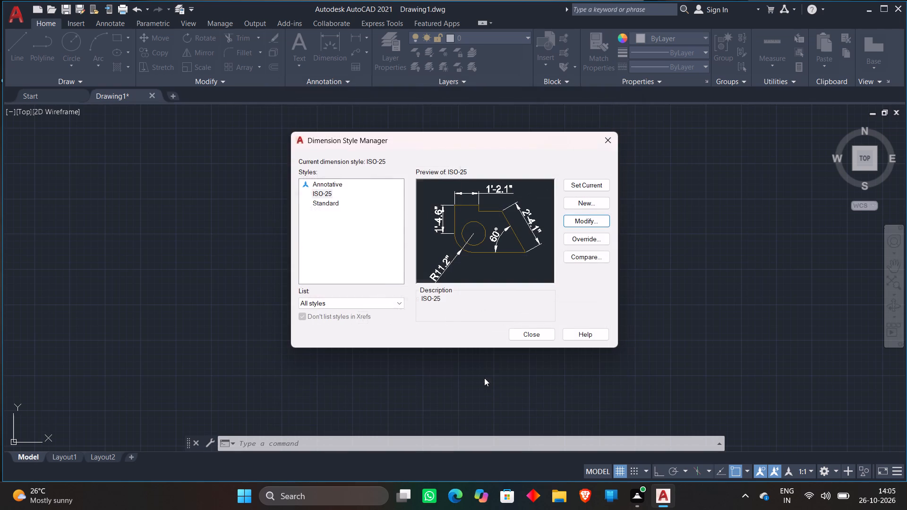
triple_click(583, 183)
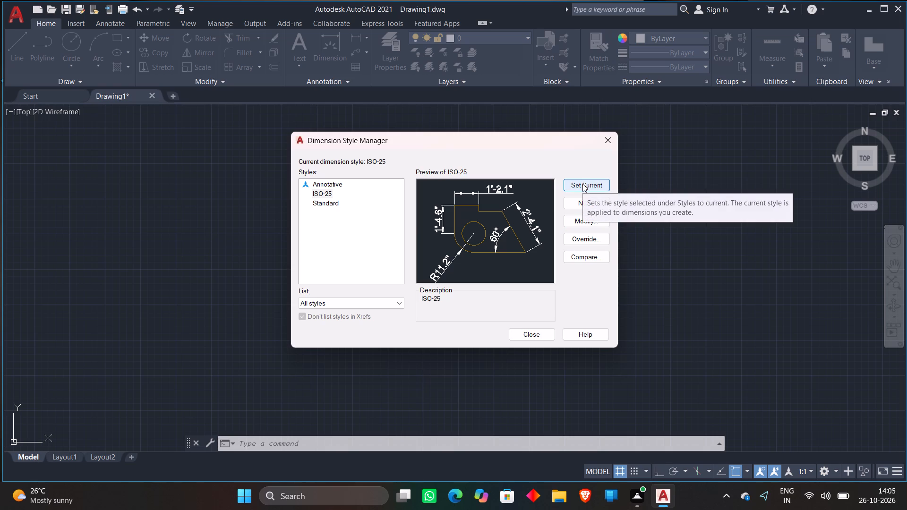
triple_click(582, 184)
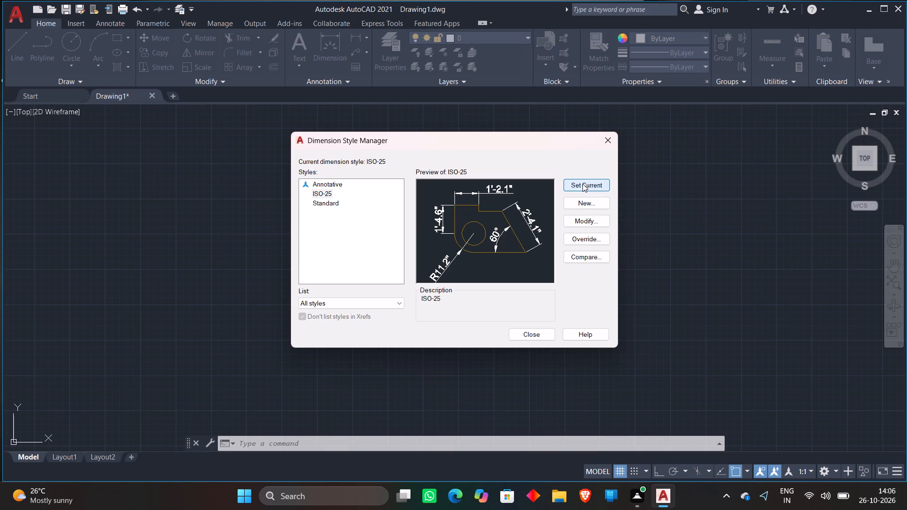
click(615, 146)
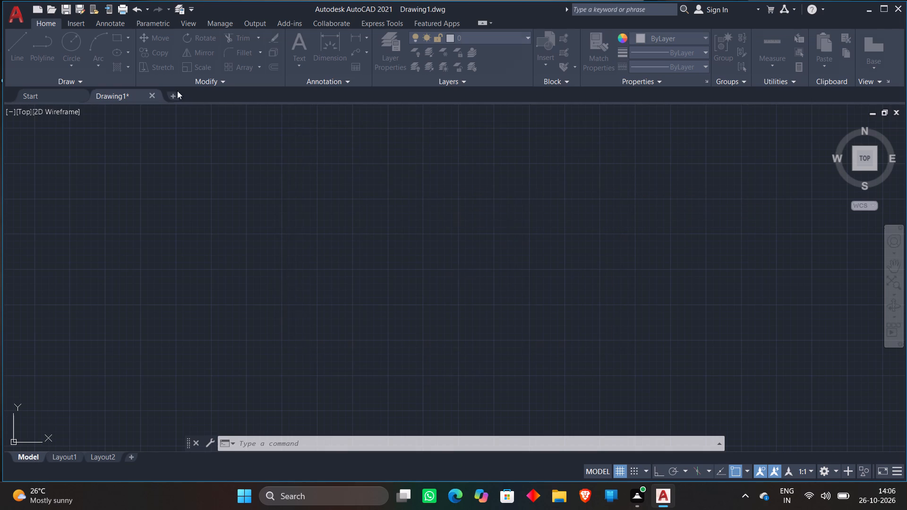
Draw a horizontal line 13' long in the upper part of the drawing with Ortho on.
click(20, 51)
click(262, 146)
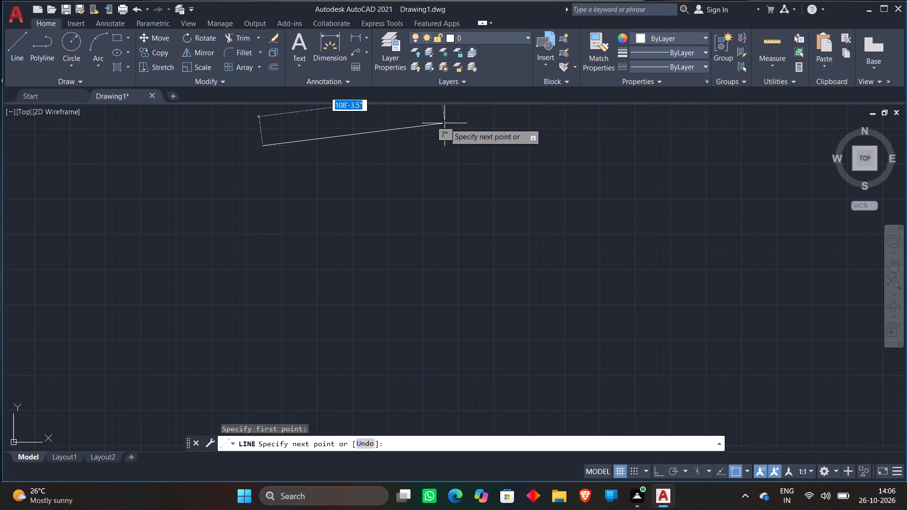
key(F8)
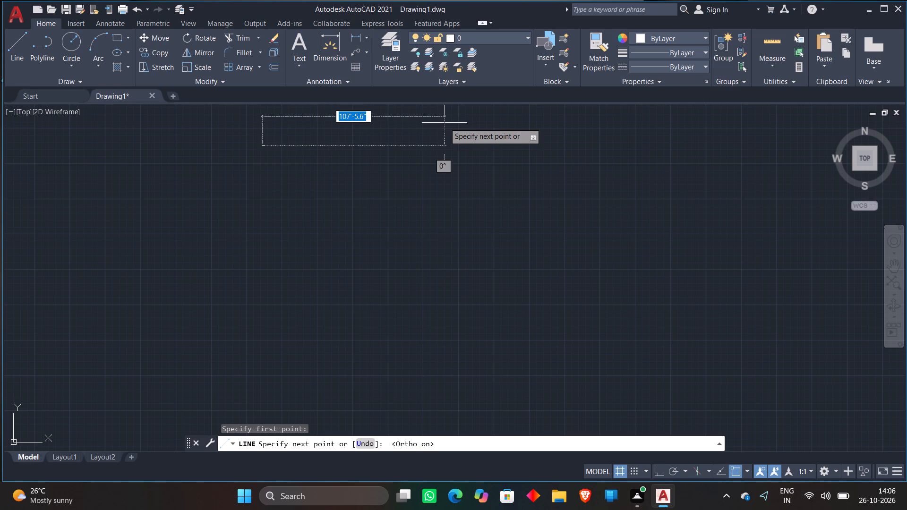
text(13')
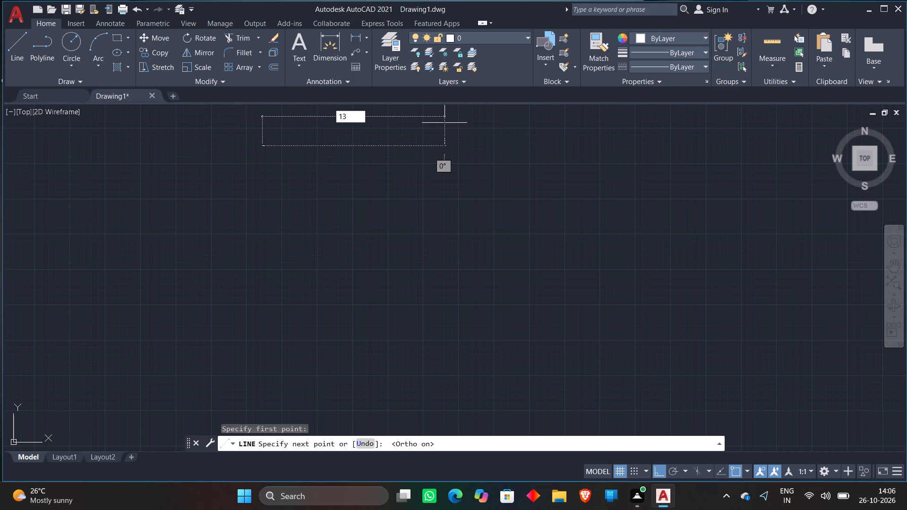
key(Return)
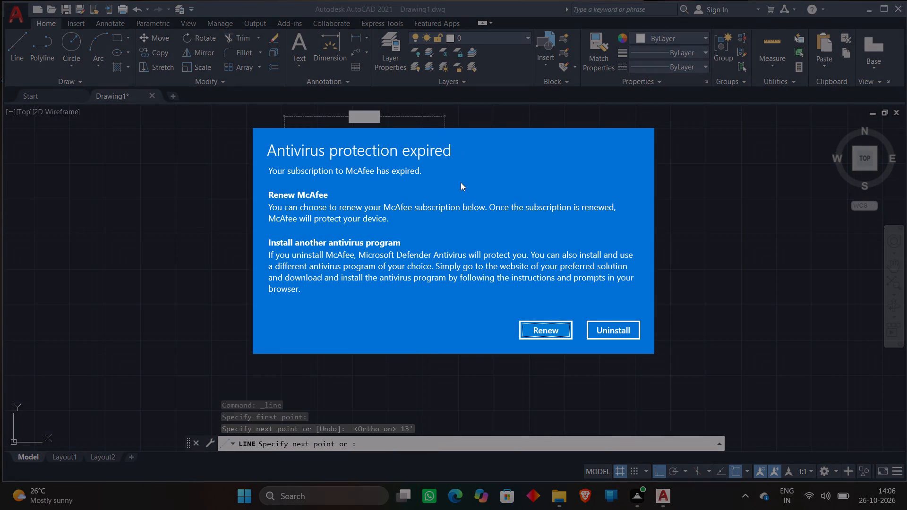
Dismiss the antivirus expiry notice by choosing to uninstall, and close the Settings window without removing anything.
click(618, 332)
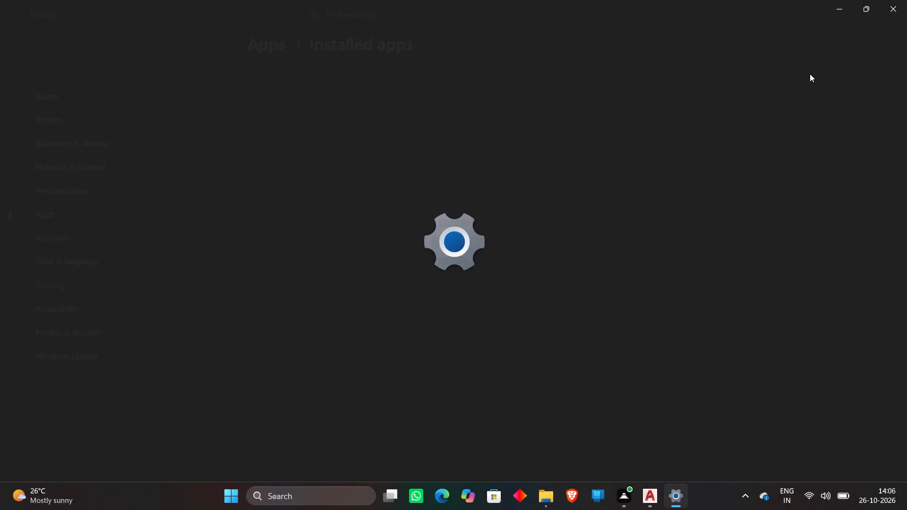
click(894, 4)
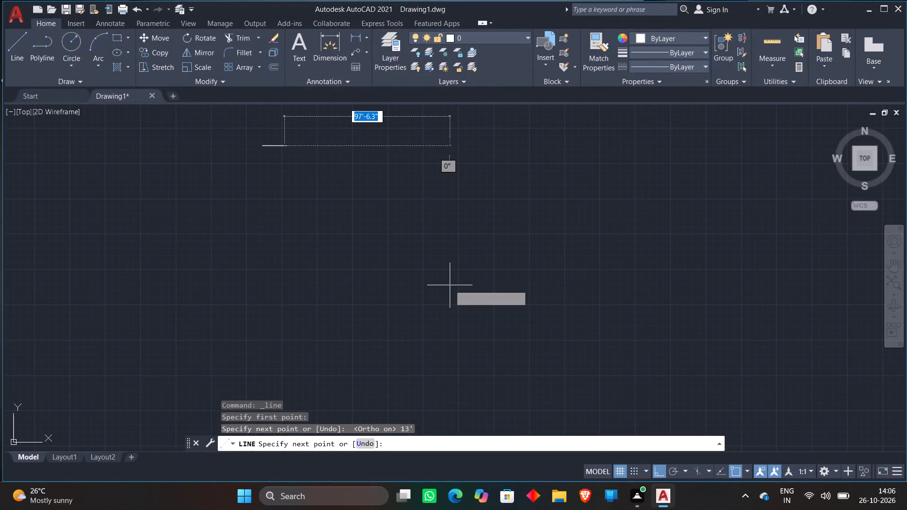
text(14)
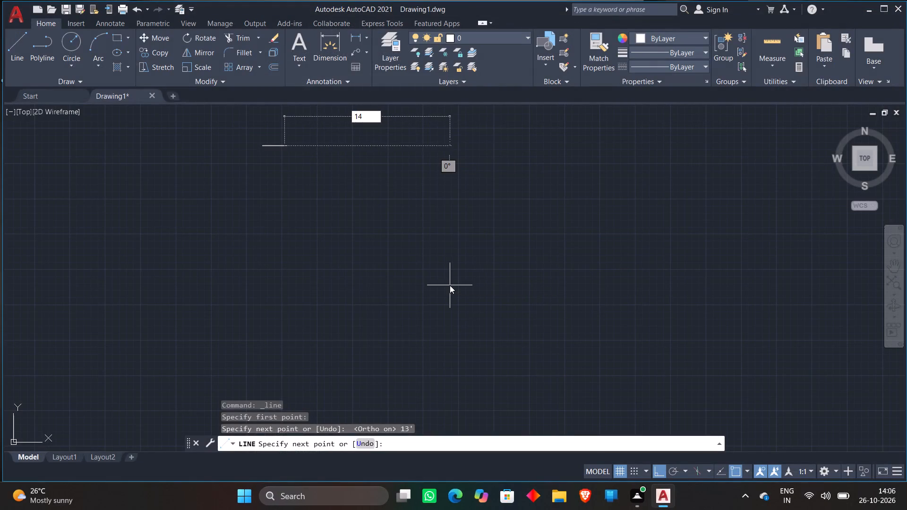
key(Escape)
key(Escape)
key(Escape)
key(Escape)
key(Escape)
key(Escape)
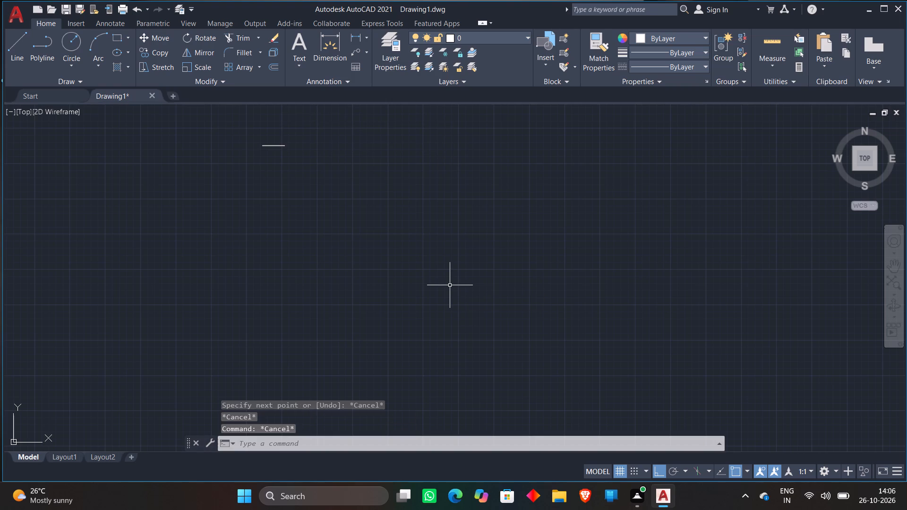
Draw the remaining three sides of the room from the 13' line's left end: 14' down, 13' across and 14' back up.
middle_drag(241, 119, 345, 153)
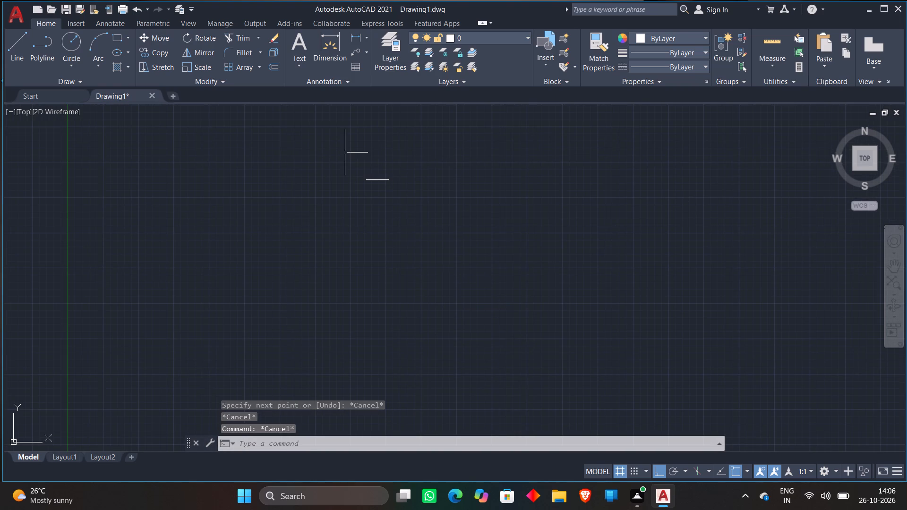
scroll(370, 168, up, 2)
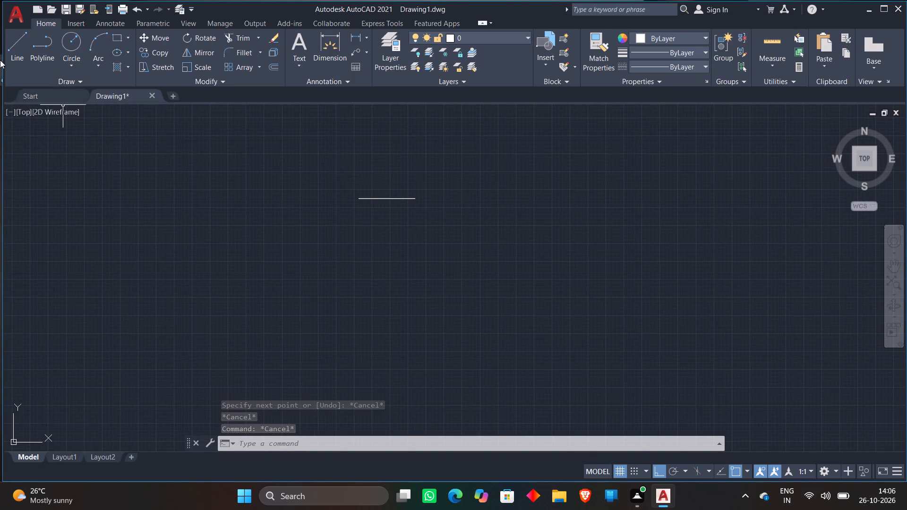
click(10, 42)
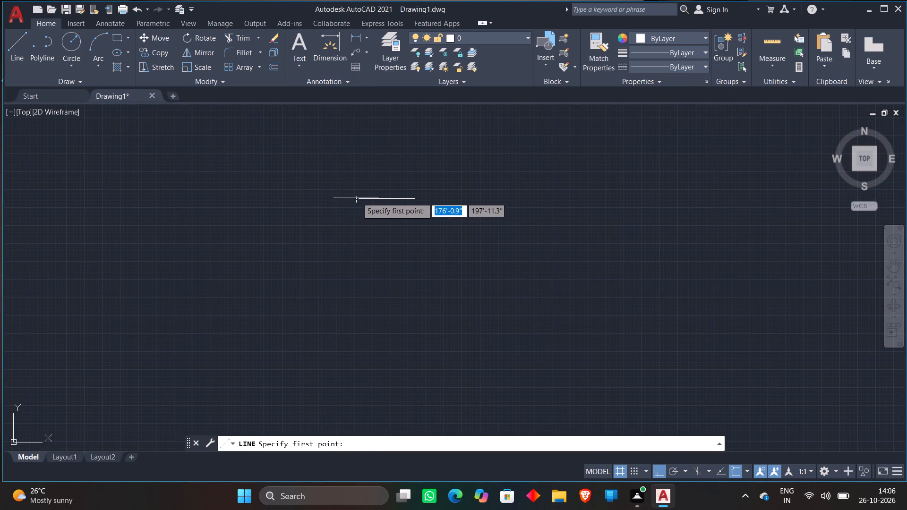
click(359, 198)
text(14')
key(Return)
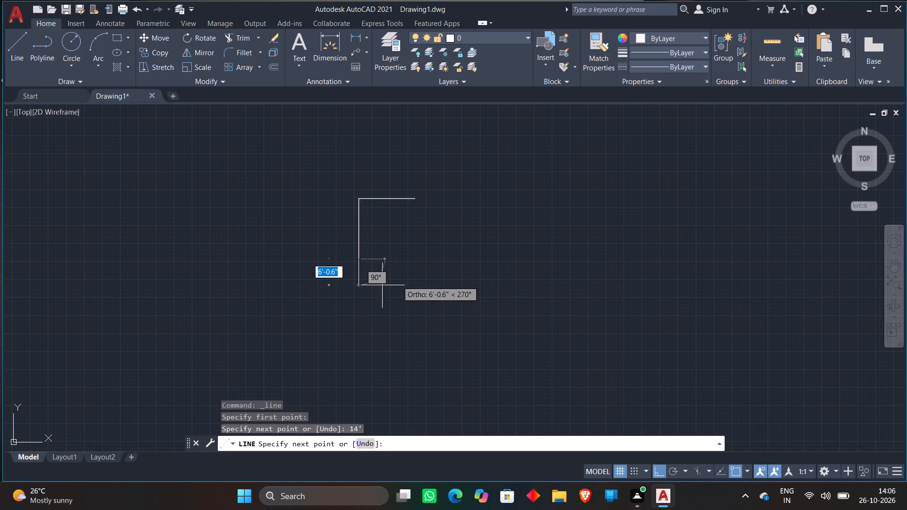
text(13')
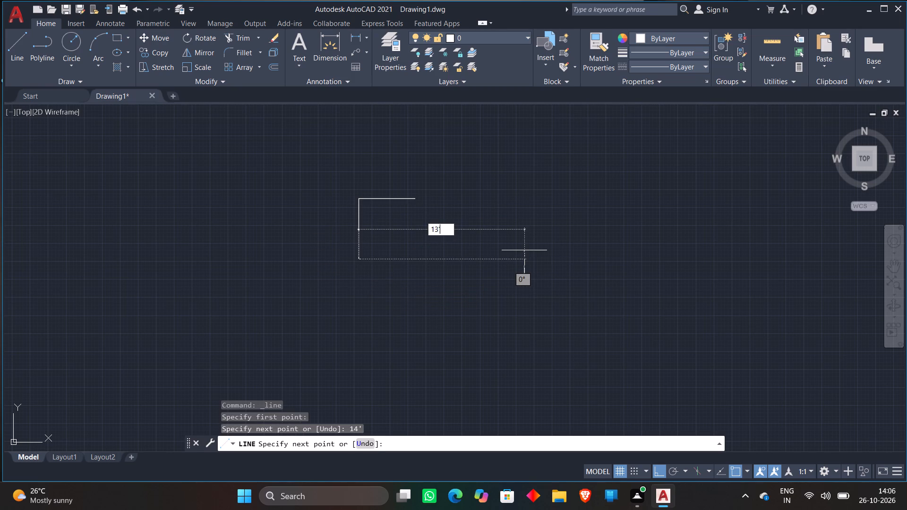
key(Return)
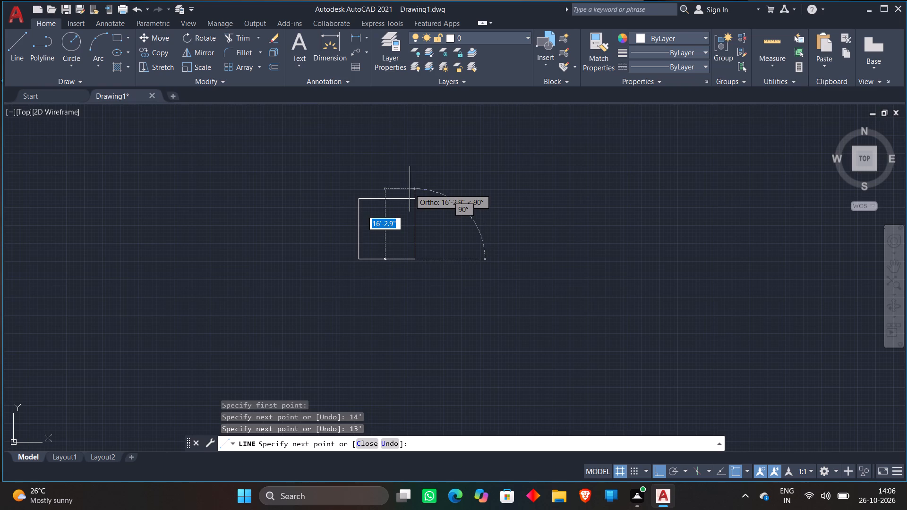
text(14')
key(Return)
key(space)
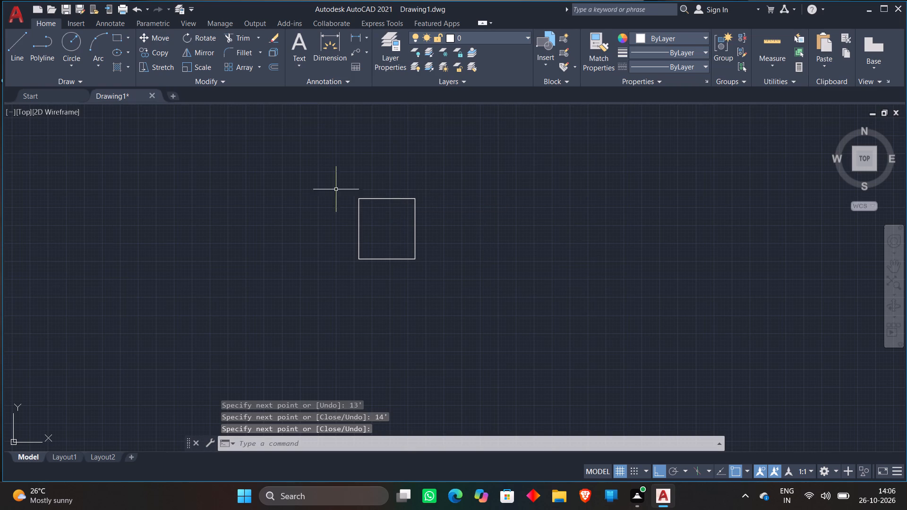
Offset all four sides of the 13' by 14' room outward by 9" to form the outer wall faces.
key(o)
key(Return)
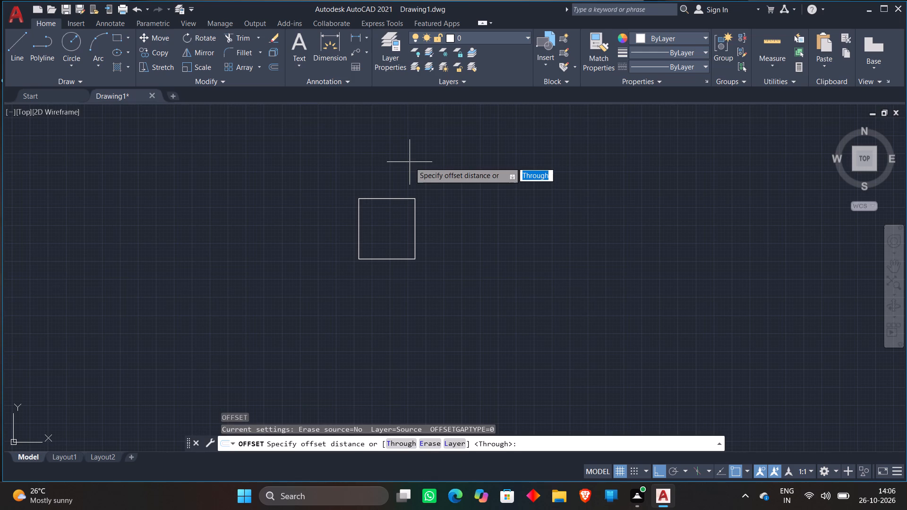
text(9")
key(Return)
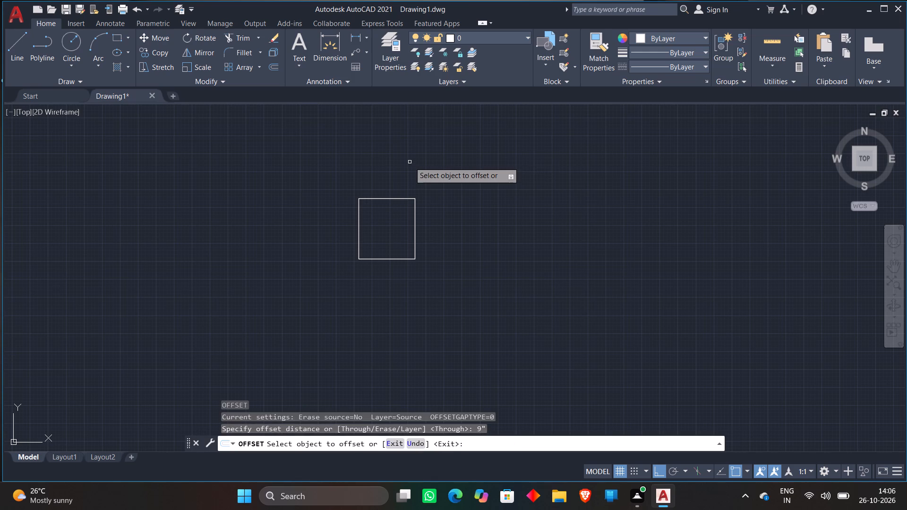
click(394, 199)
click(394, 171)
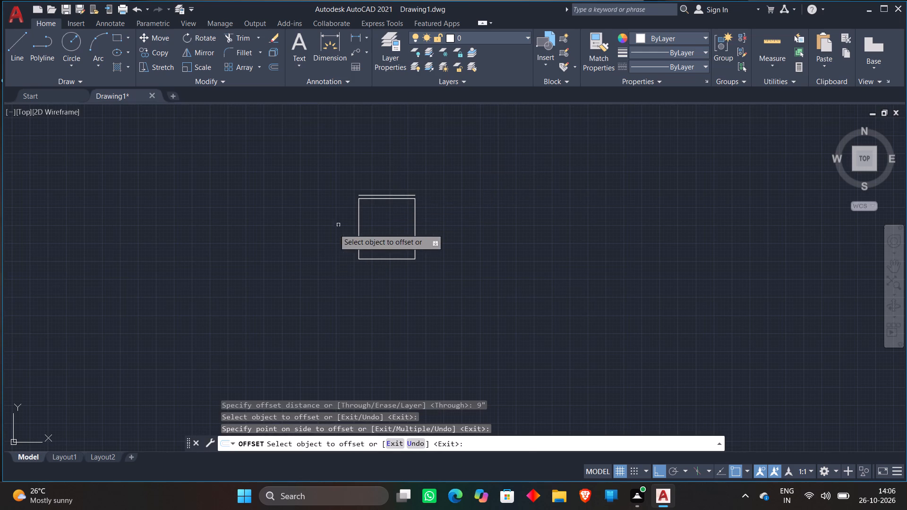
click(359, 223)
click(233, 227)
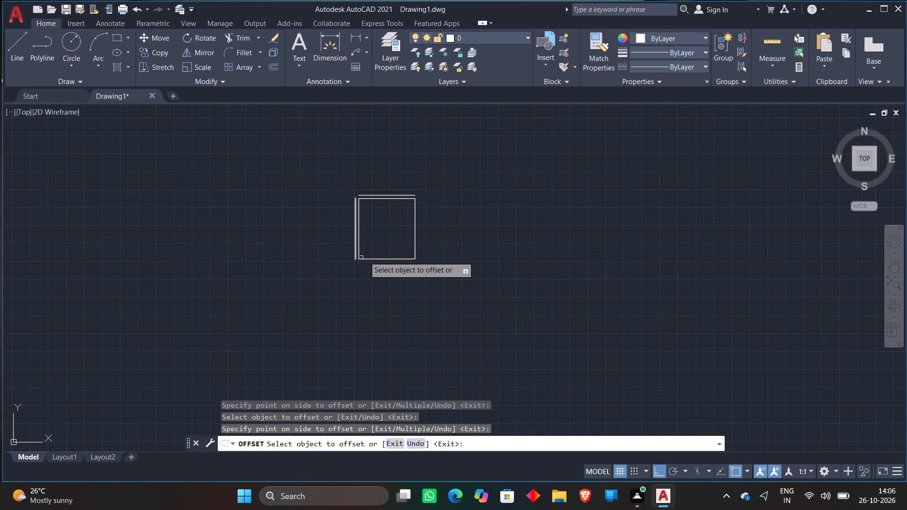
click(371, 261)
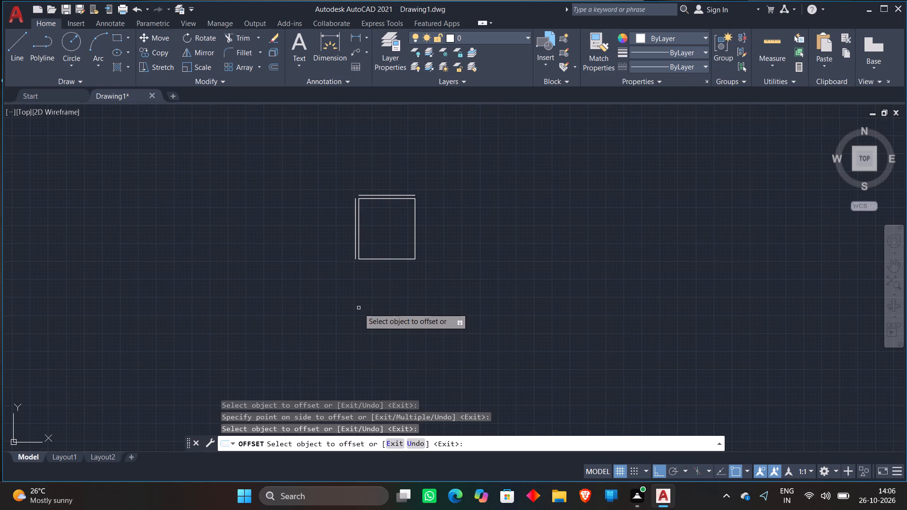
click(381, 257)
click(370, 286)
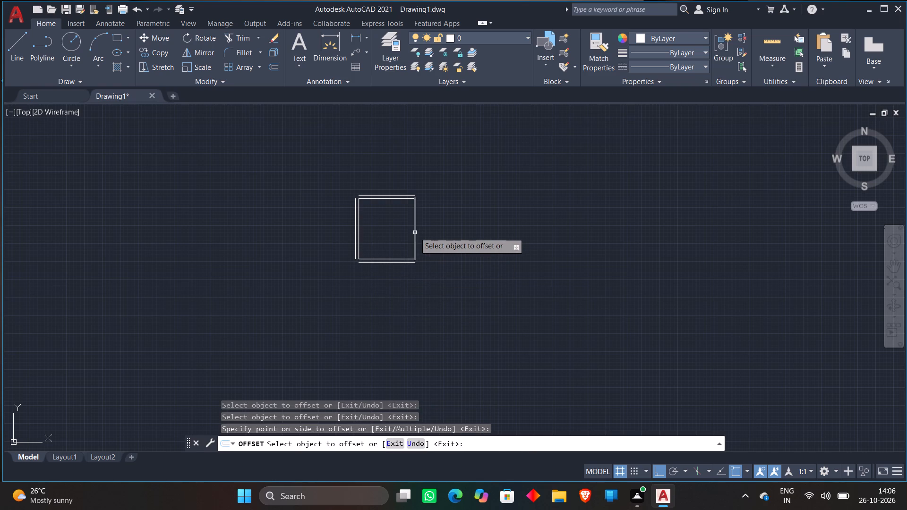
click(415, 232)
click(494, 233)
key(space)
Draw the second room's top and right sides, 12' across and 14' down, from the top end of the first room's outer right line.
scroll(475, 214, down, 1)
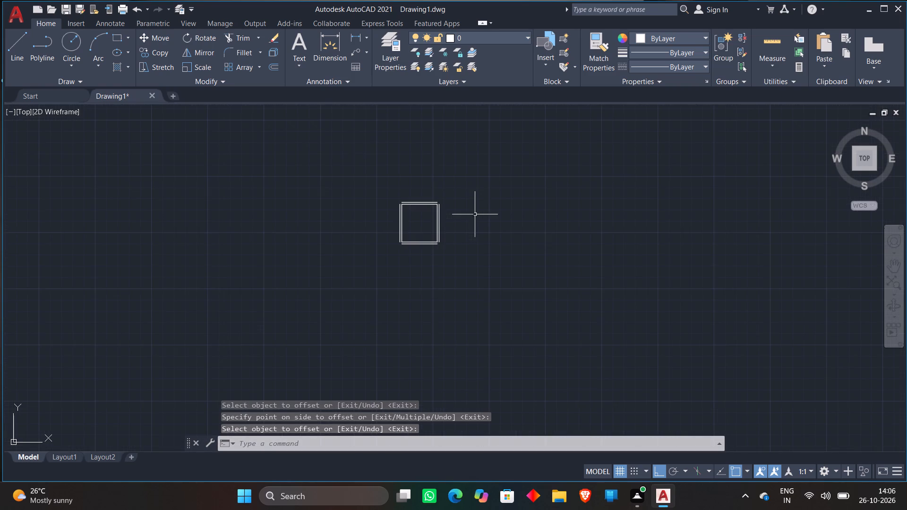
middle_drag(475, 202, 453, 219)
click(21, 54)
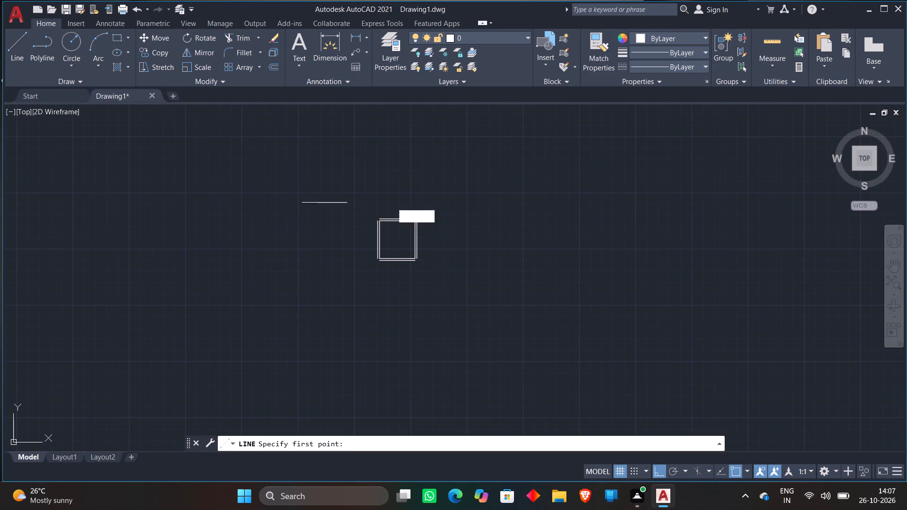
scroll(529, 284, up, 2)
middle_drag(299, 208, 339, 271)
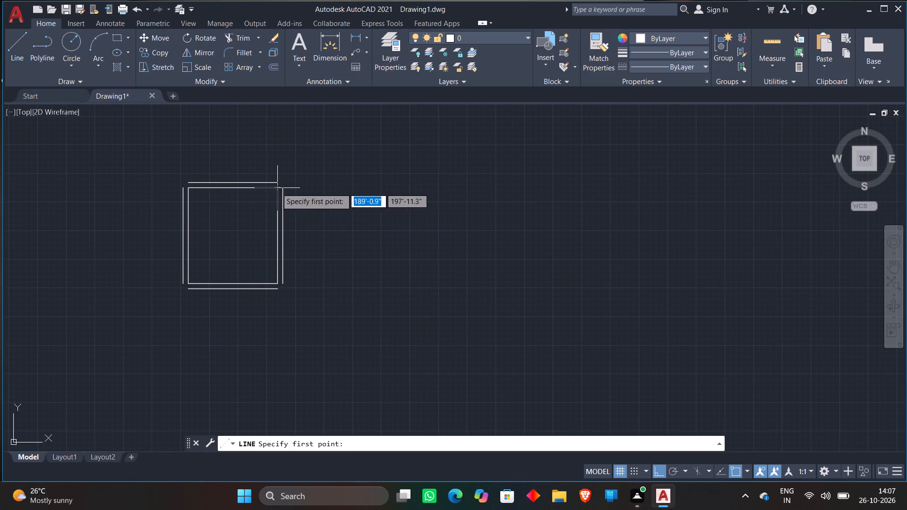
scroll(281, 187, up, 2)
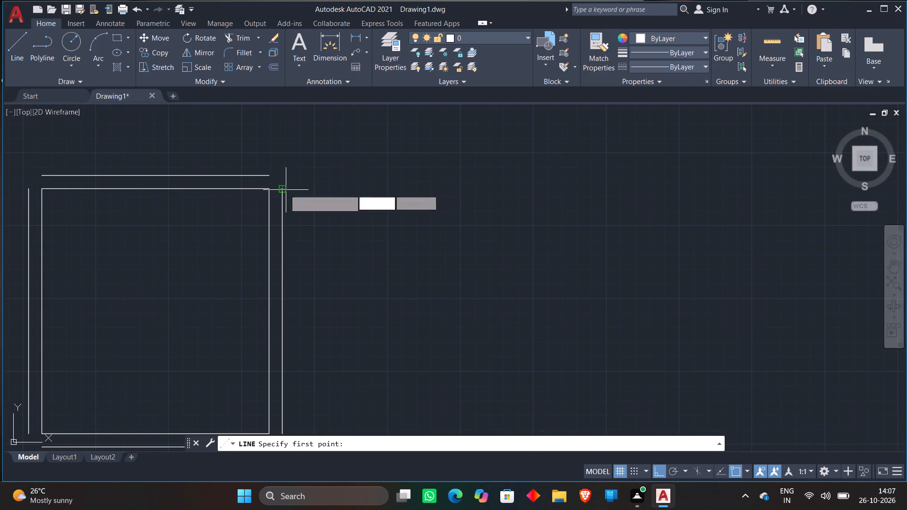
click(283, 189)
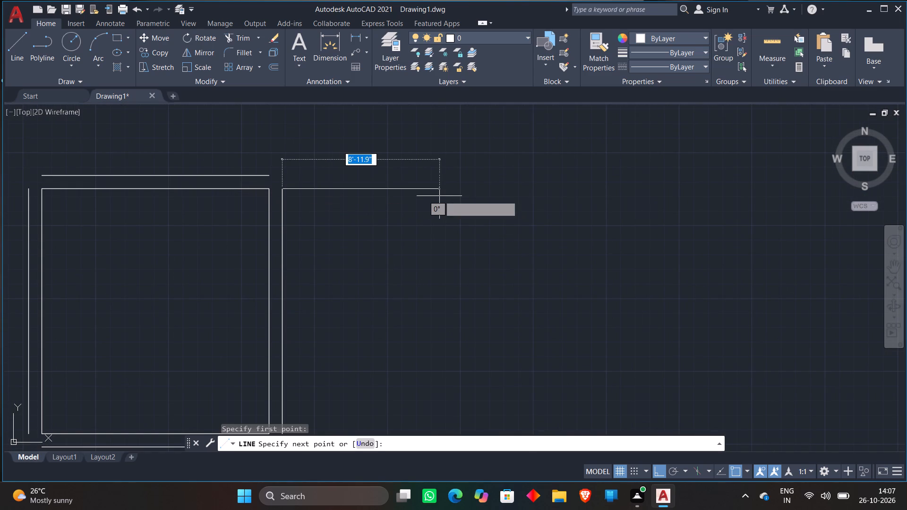
text(12')
key(Return)
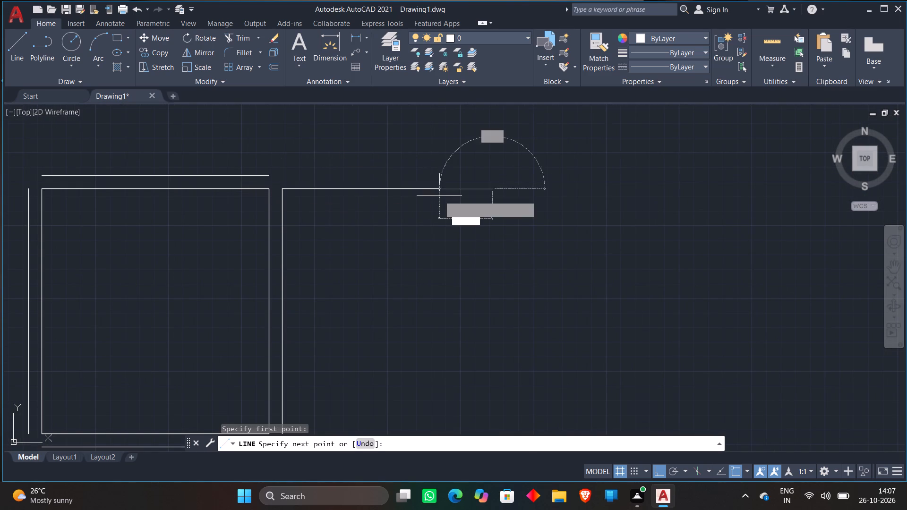
scroll(439, 196, down, 2)
scroll(468, 296, down, 1)
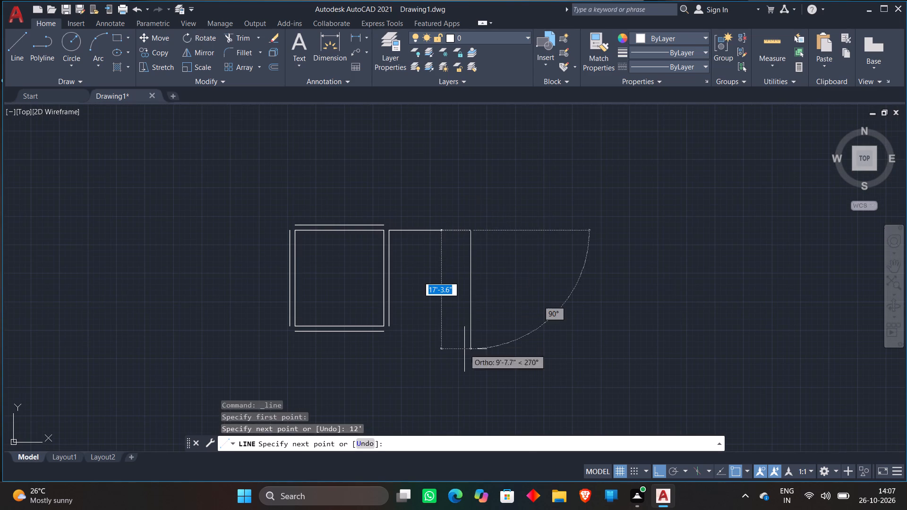
text(14')
key(Return)
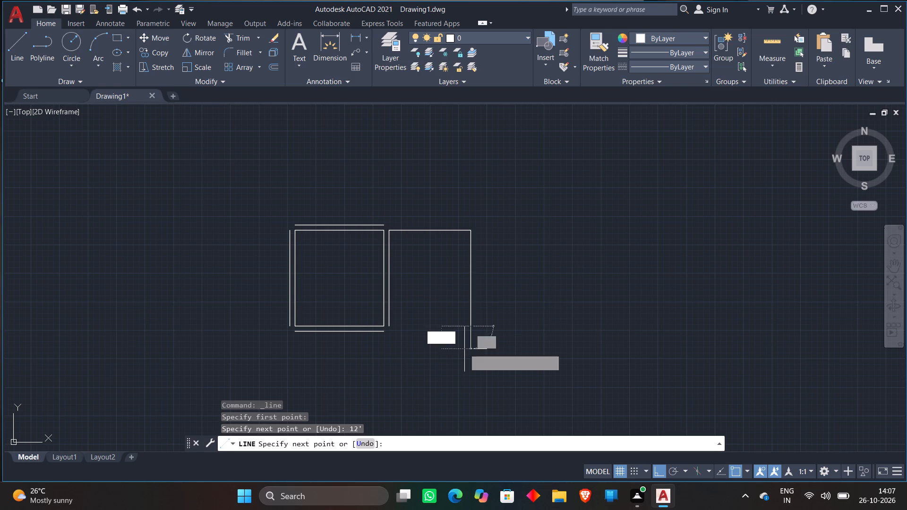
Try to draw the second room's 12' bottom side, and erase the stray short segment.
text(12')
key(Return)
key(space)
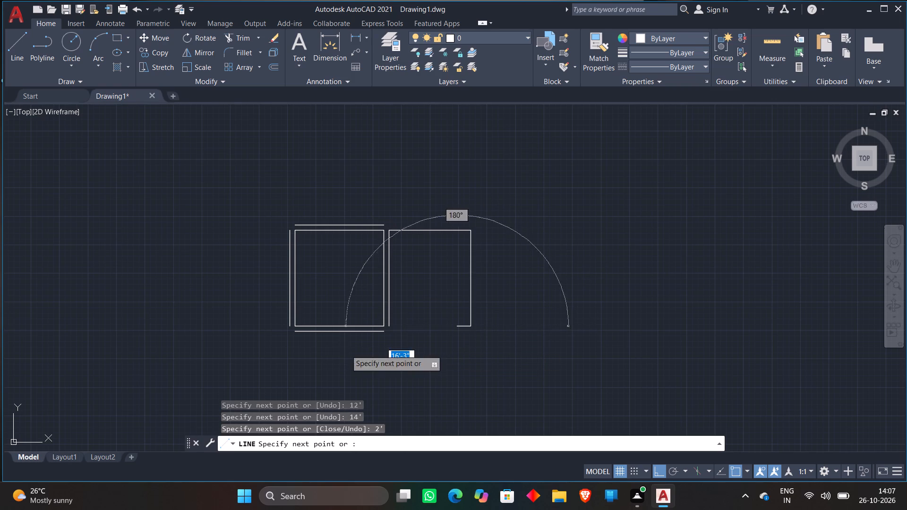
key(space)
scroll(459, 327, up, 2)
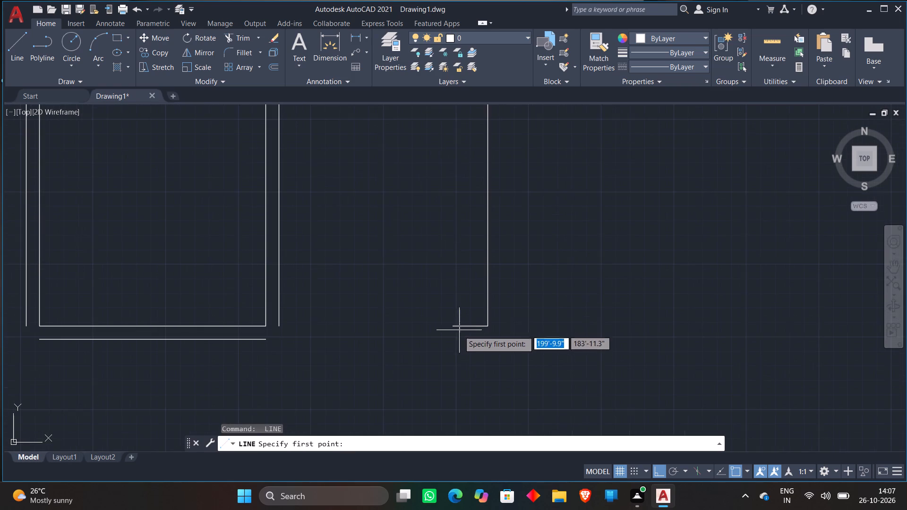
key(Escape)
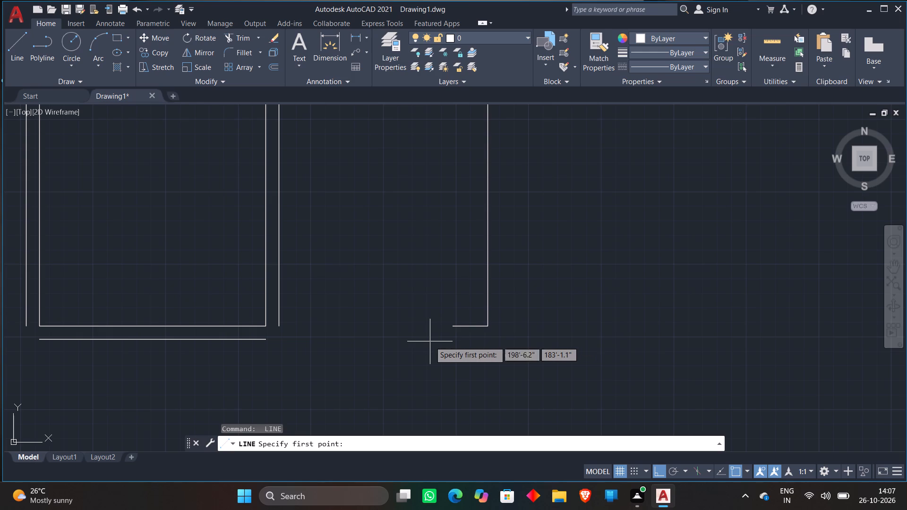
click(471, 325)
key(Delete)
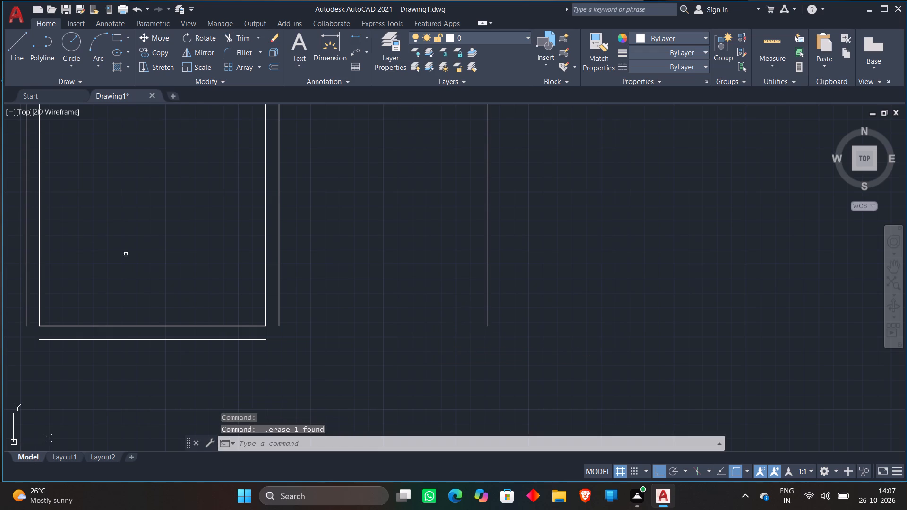
Draw the second room's bottom side from its lower right corner to the bottom end of the first room's outer right line.
click(12, 46)
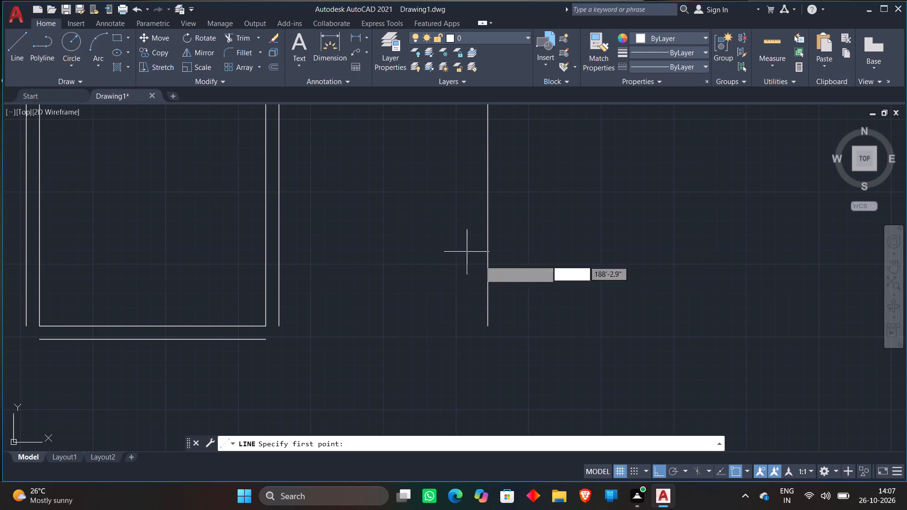
click(487, 329)
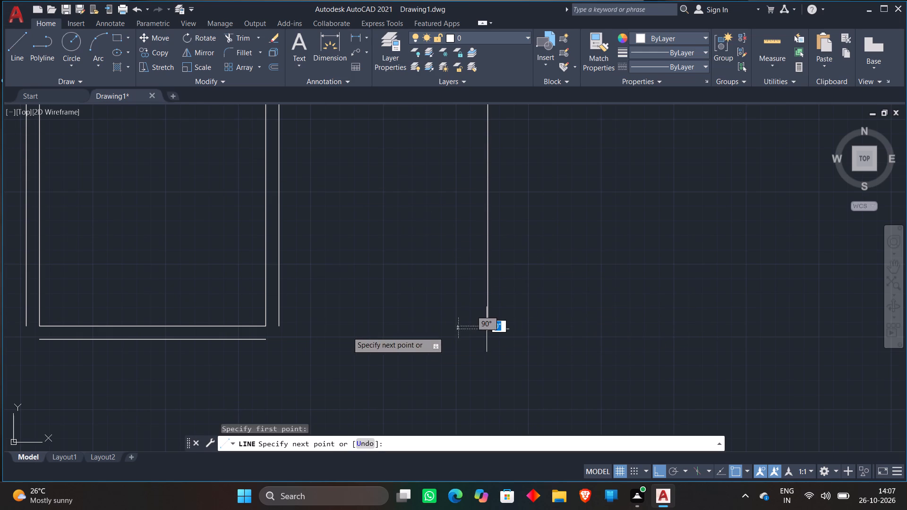
click(280, 327)
key(space)
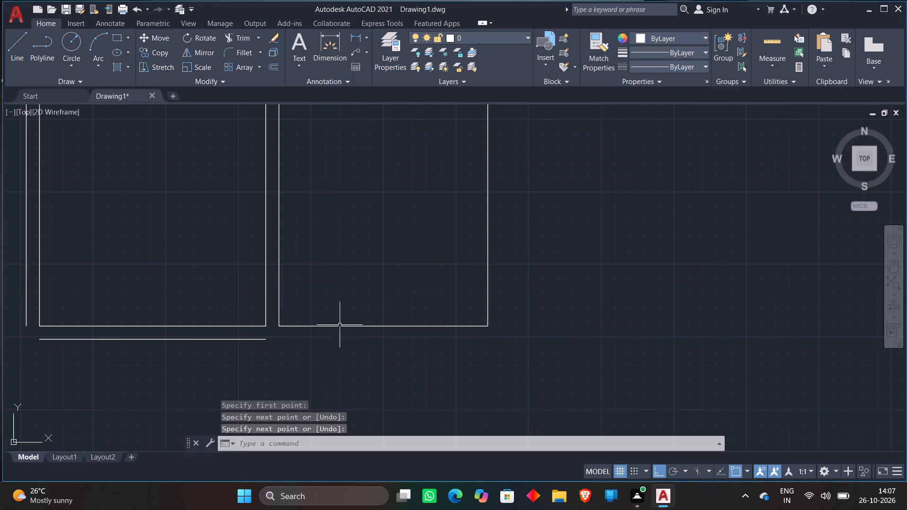
Offset the second room's top, right and bottom sides outward by 9".
scroll(400, 280, down, 2)
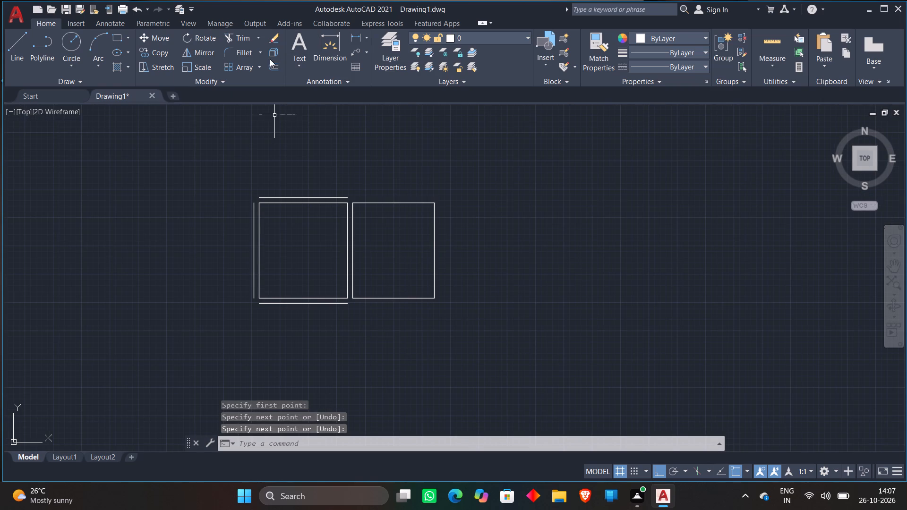
click(270, 64)
key(Return)
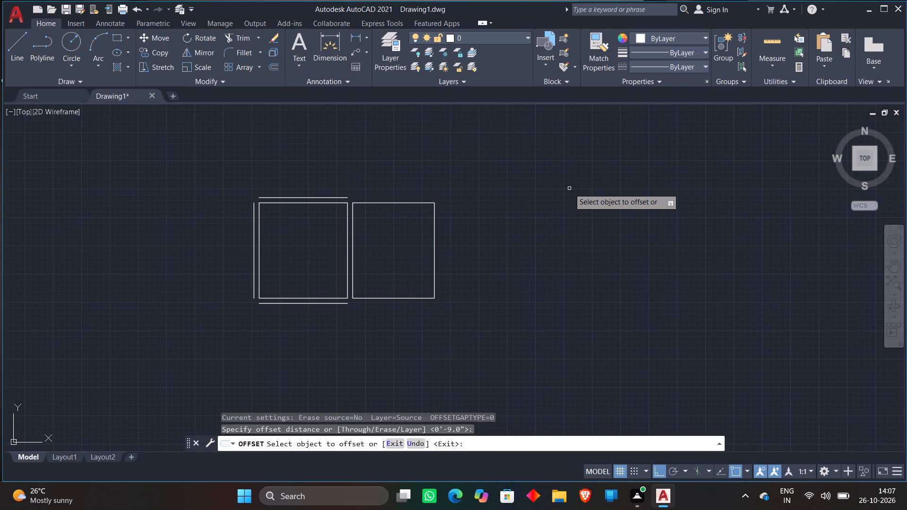
click(381, 203)
click(383, 189)
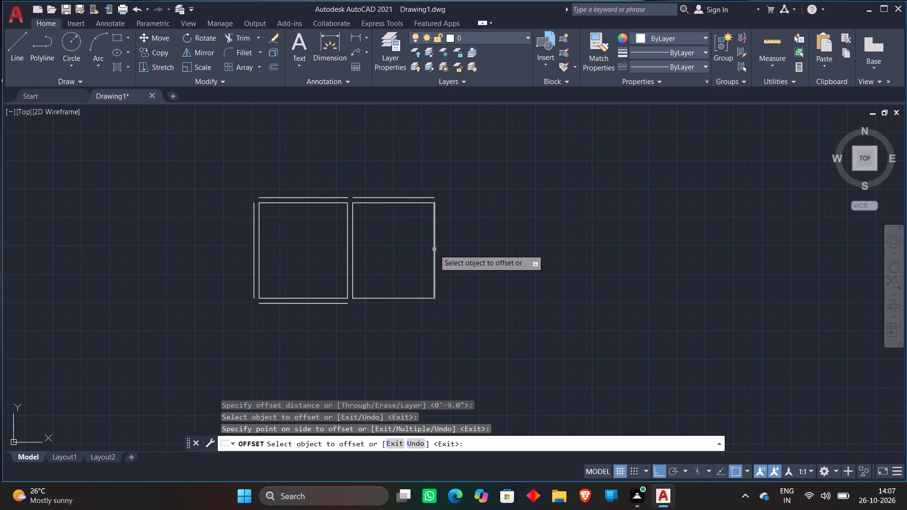
click(434, 249)
click(512, 251)
click(382, 299)
click(372, 337)
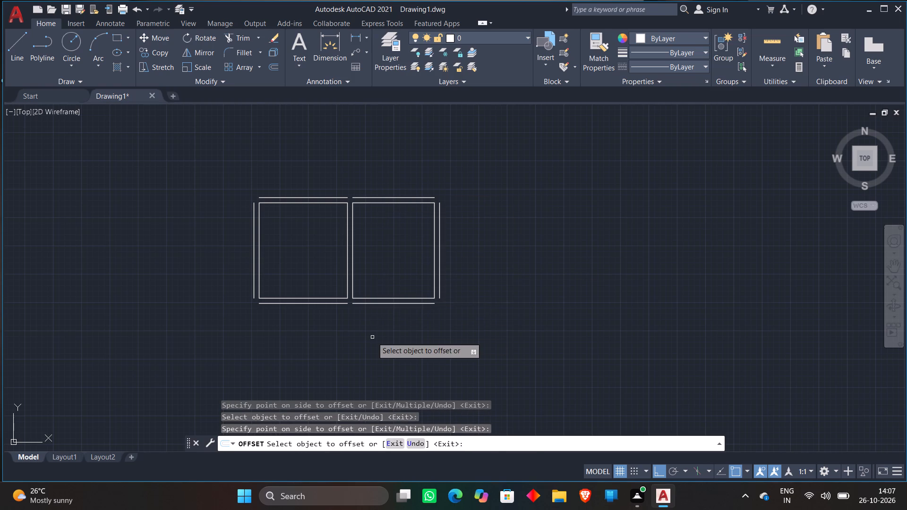
key(space)
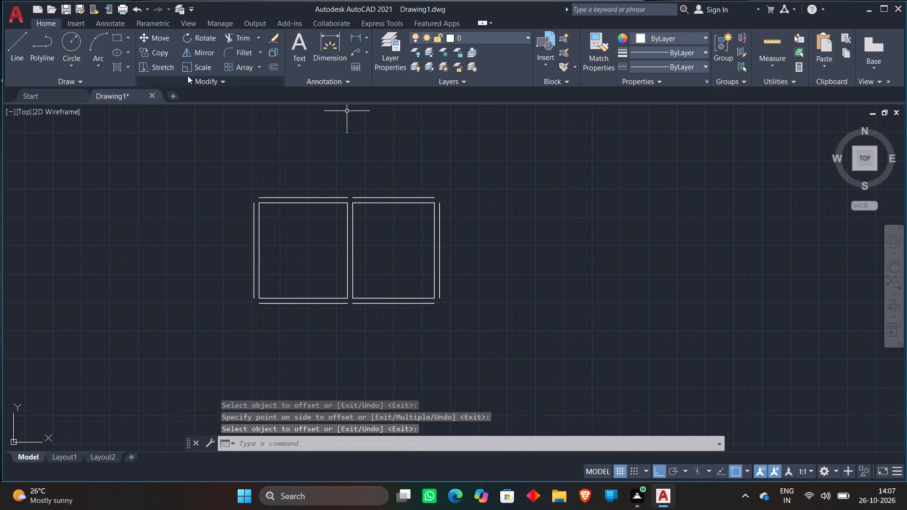
Draw the third room's top, right and bottom sides, 4'8" by 10' by 4'8", starting from the top end of the second room's outer right line.
click(19, 45)
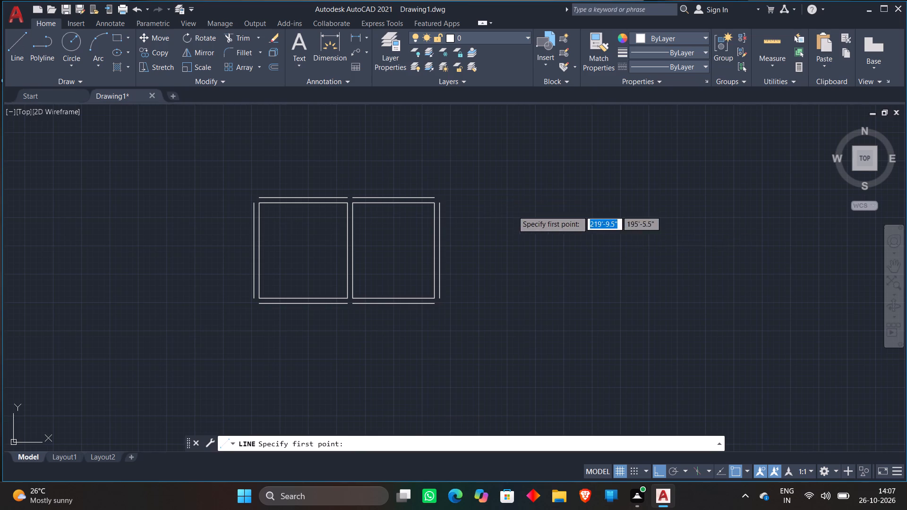
scroll(471, 204, up, 2)
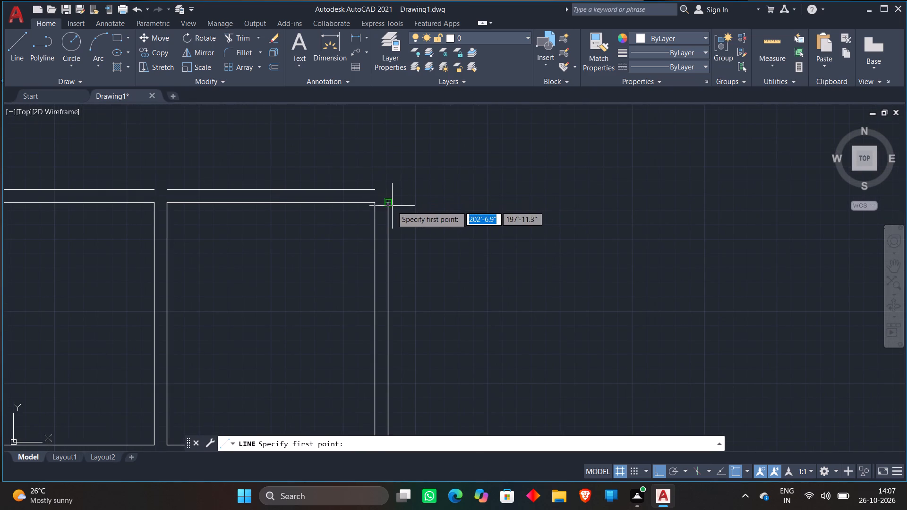
click(390, 204)
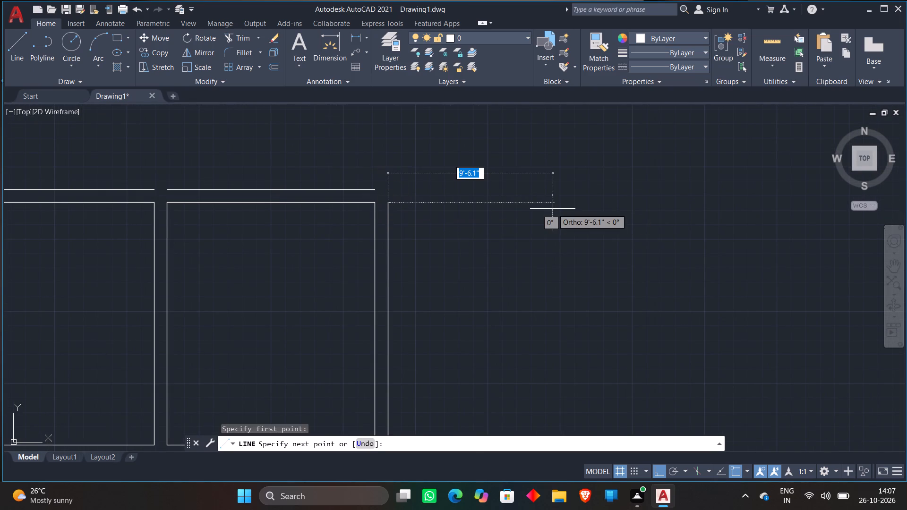
text(4'8)
key(shift+quotedbl)
key(Return)
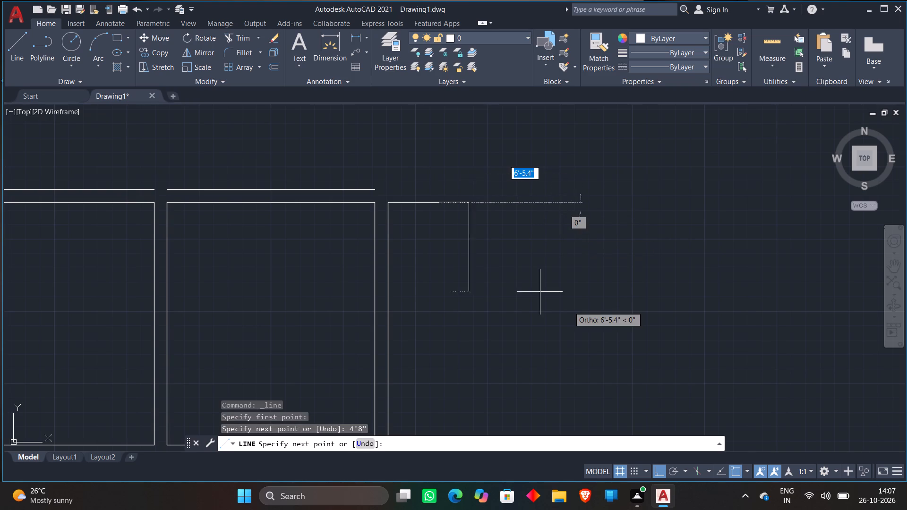
scroll(535, 292, down, 2)
middle_drag(528, 294, 556, 218)
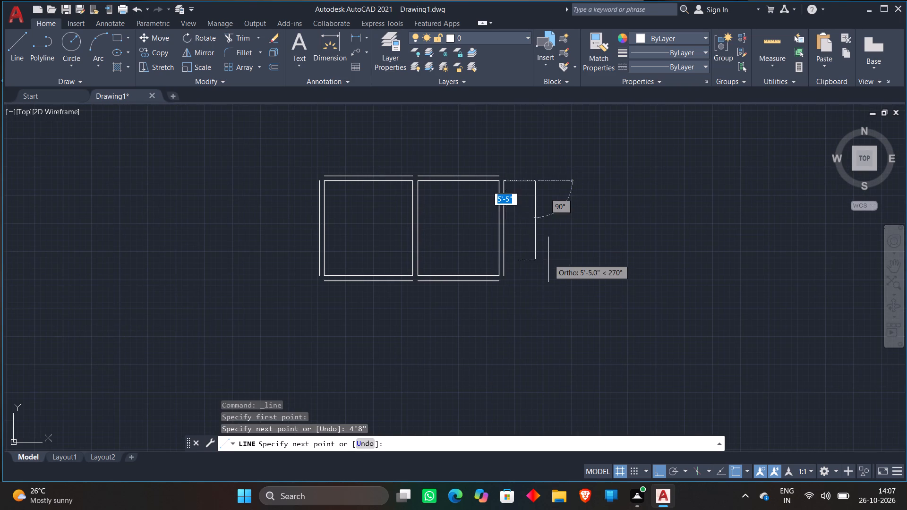
text(10')
key(Return)
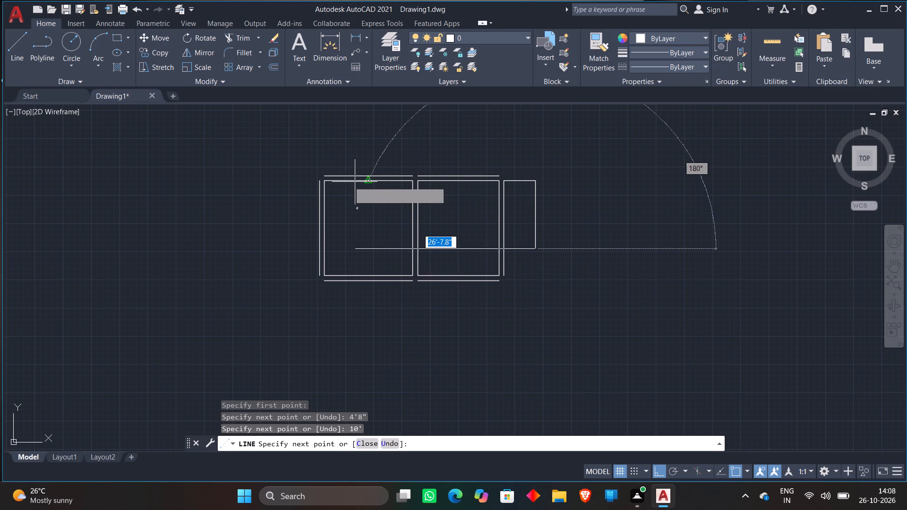
scroll(457, 214, up, 1)
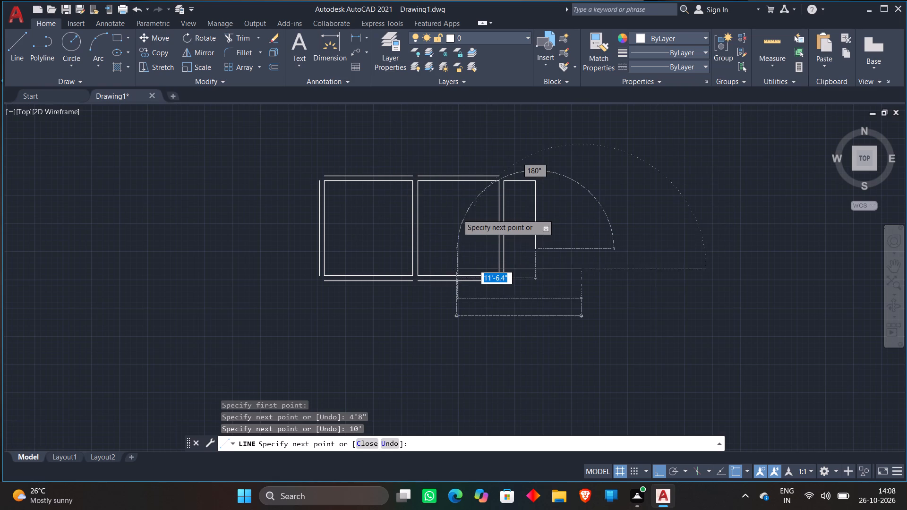
text(4'8")
key(Return)
key(space)
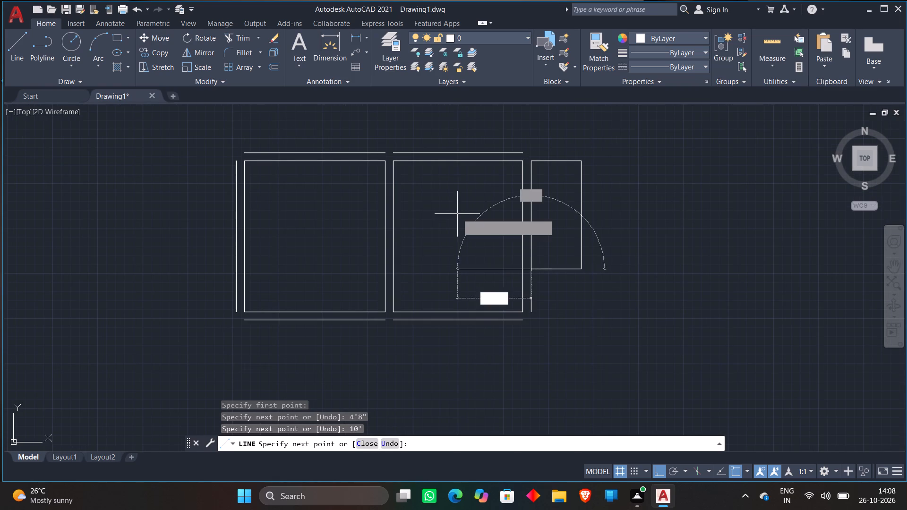
Offset the narrow third room's top, right and bottom sides outward by 9".
key(o)
key(Return)
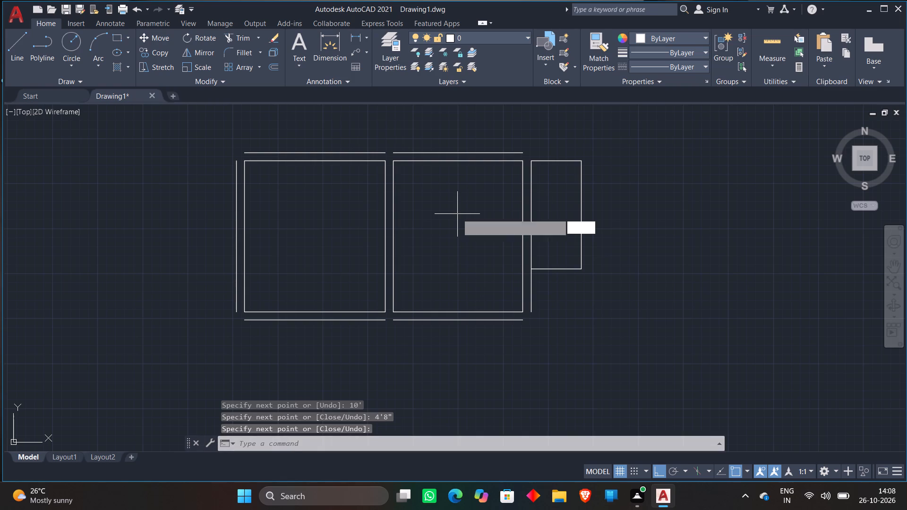
key(Return)
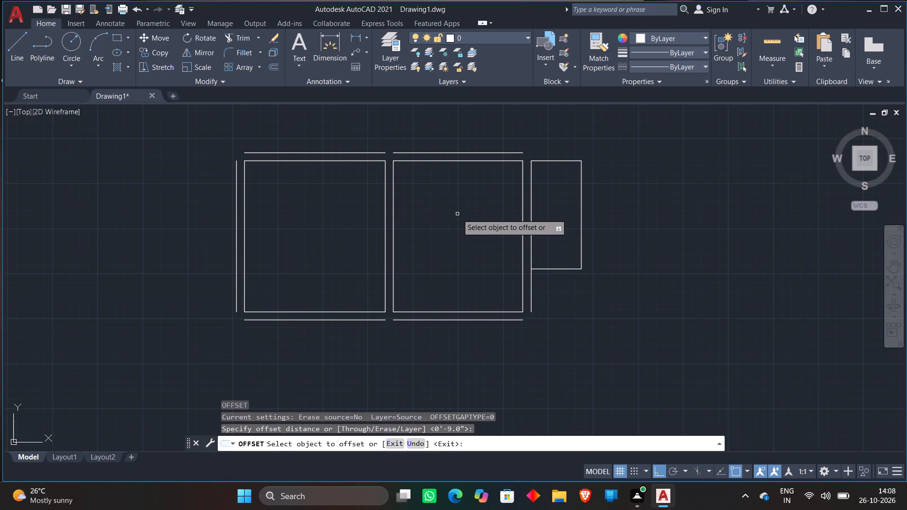
click(556, 160)
click(557, 140)
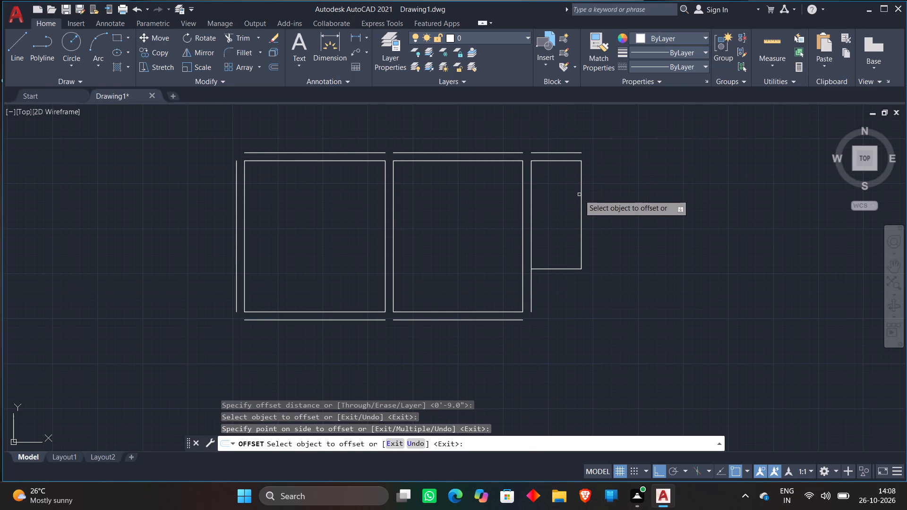
click(580, 195)
click(621, 194)
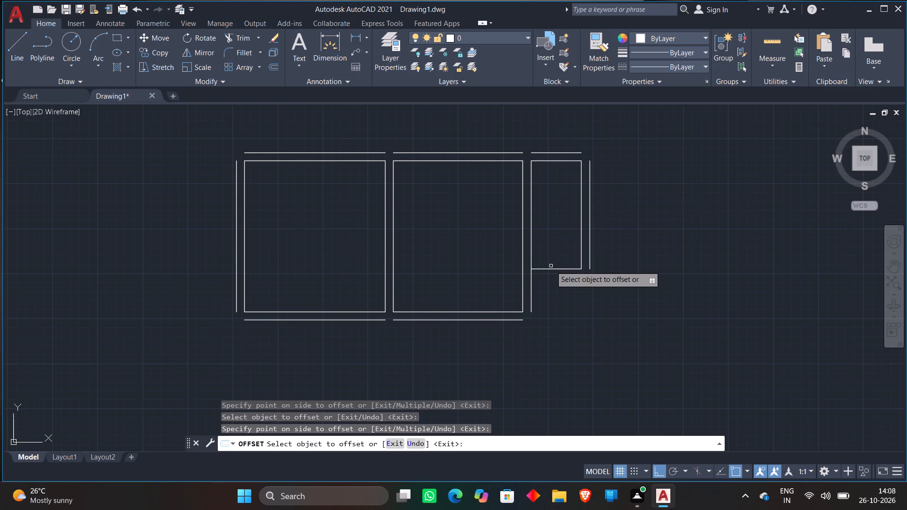
click(550, 269)
click(550, 302)
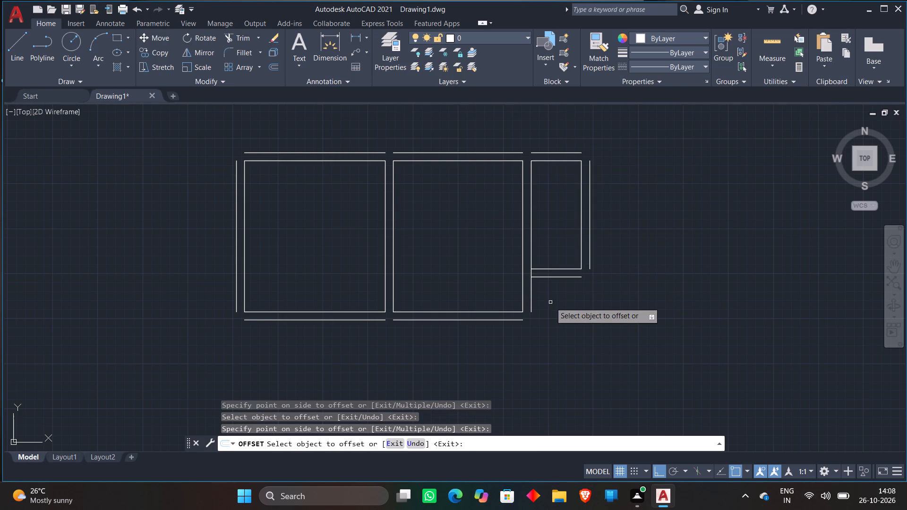
key(space)
Draw a 4'3" line straight down from the left end of the first room's outer bottom line as a small room's left side.
scroll(575, 281, down, 1)
middle_drag(575, 281, 601, 244)
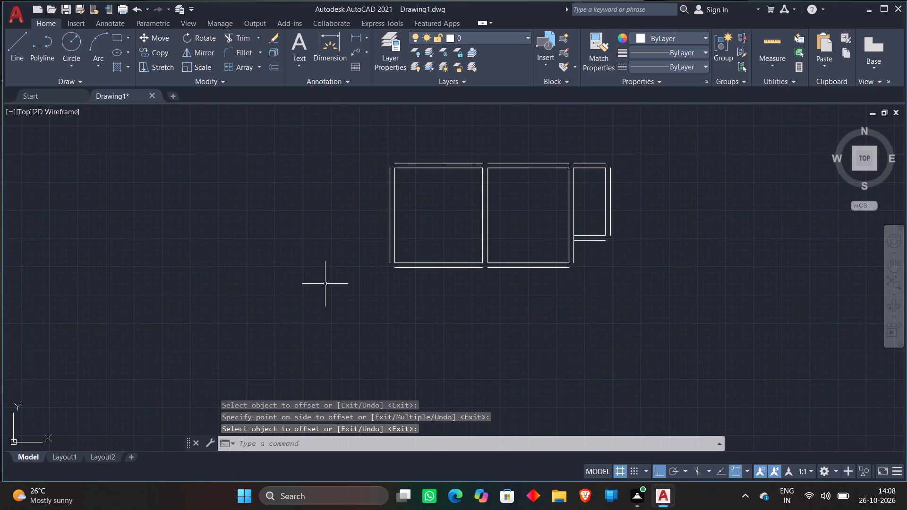
scroll(325, 284, up, 1)
click(7, 48)
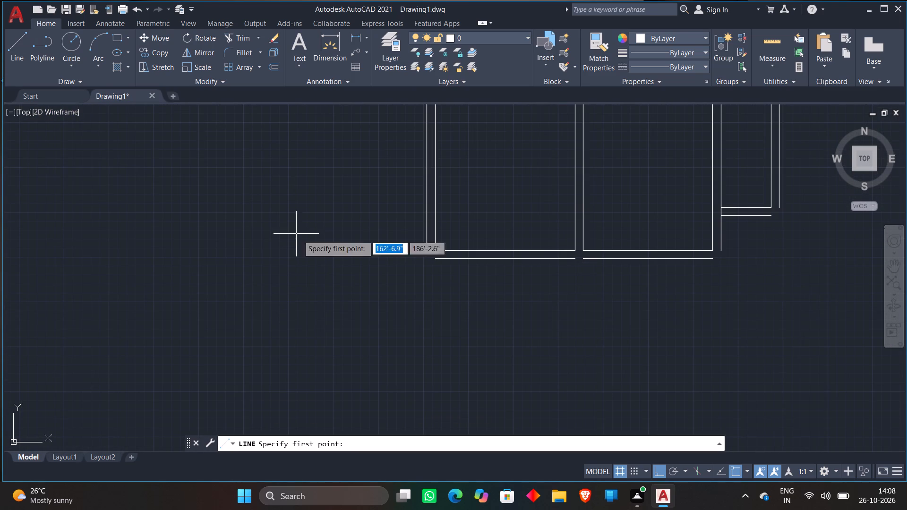
middle_drag(423, 289, 364, 299)
scroll(364, 299, up, 2)
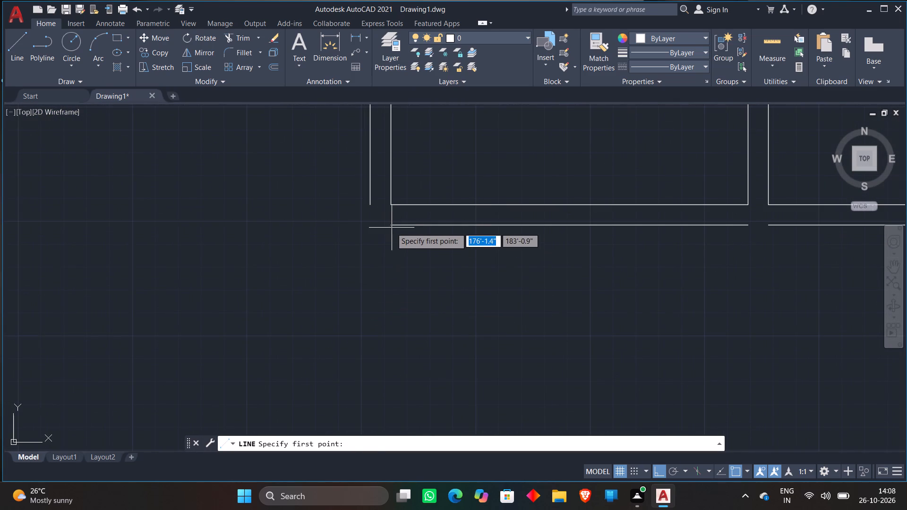
click(391, 228)
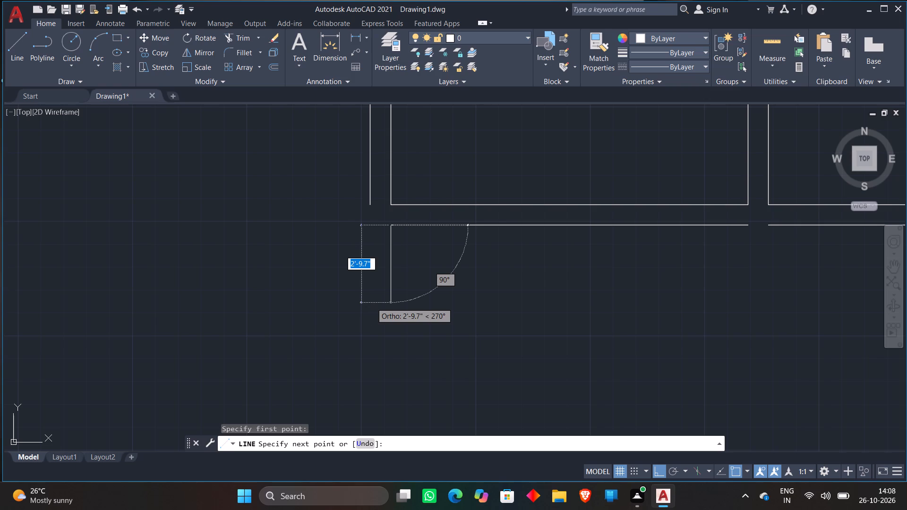
text(4'3")
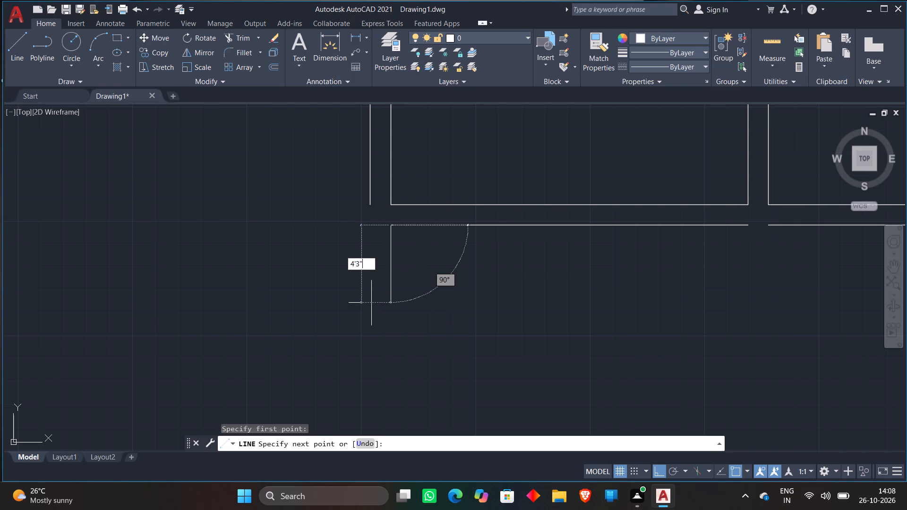
key(Return)
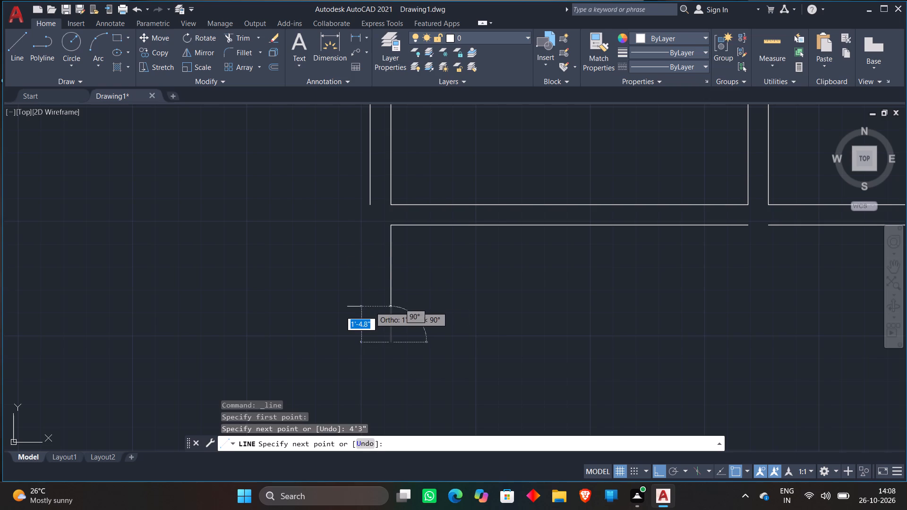
Draw the small room's bottom side as two 4' segments, and its right side 4'3" up to the first room's outer bottom line.
scroll(483, 291, down, 1)
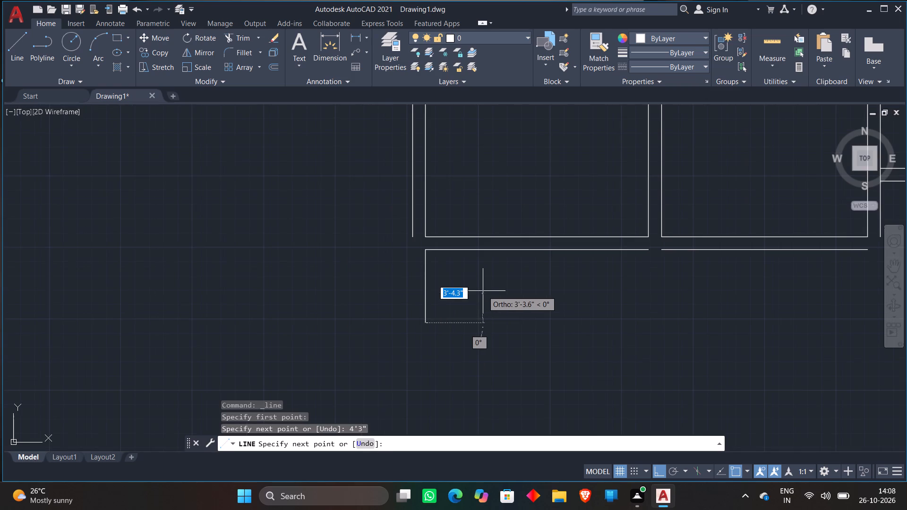
text(4')
key(Return)
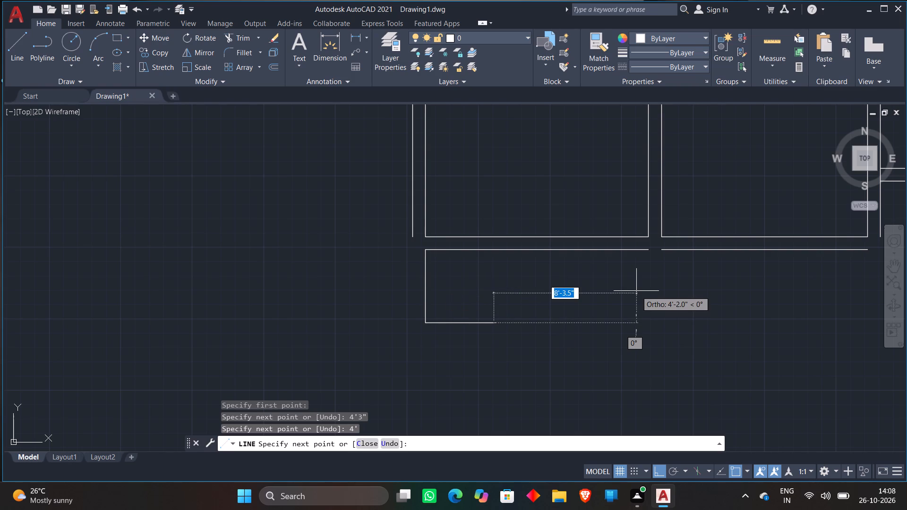
text(4')
key(Return)
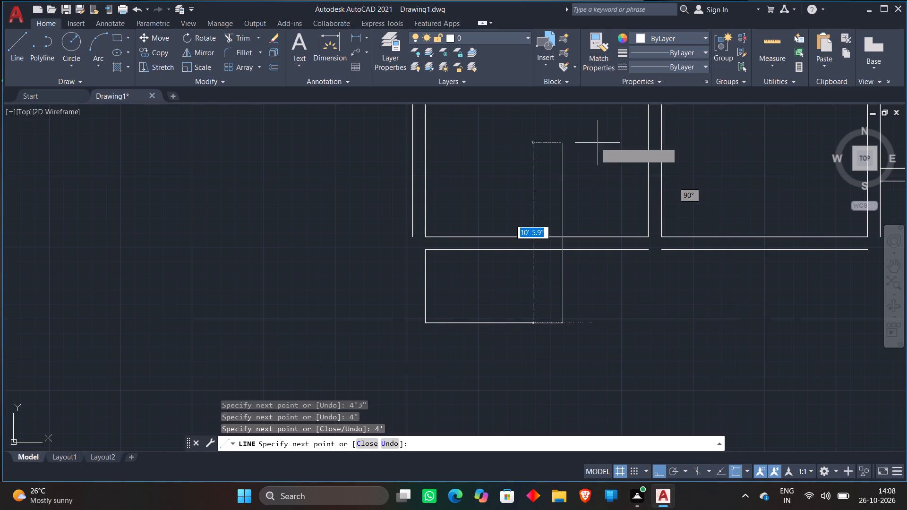
text(4')
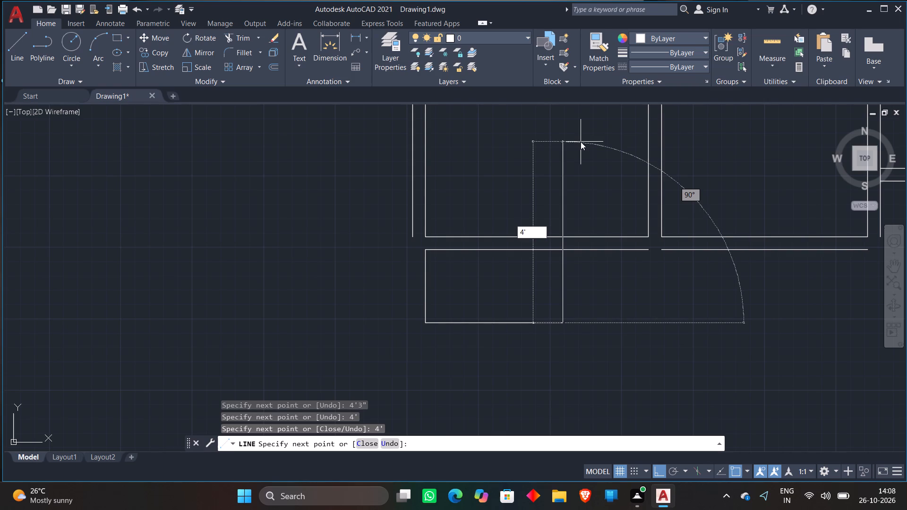
text(3")
key(Return)
key(space)
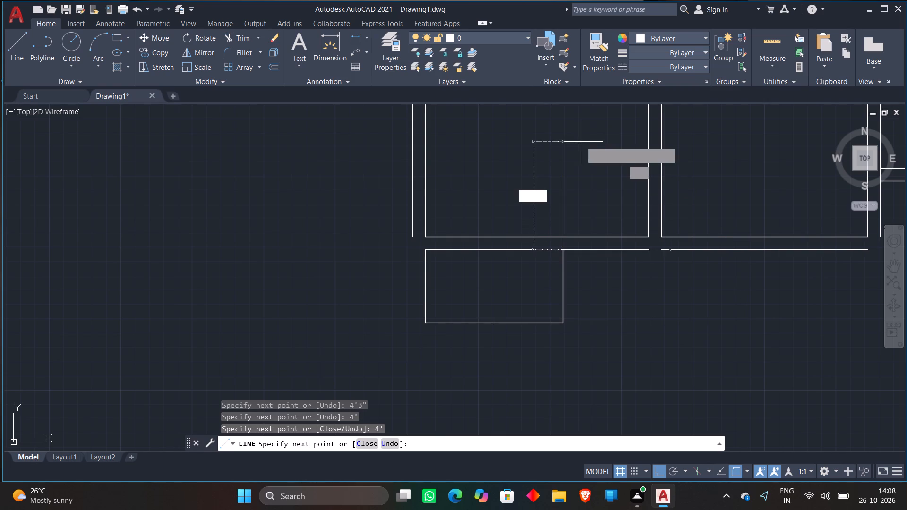
key(space)
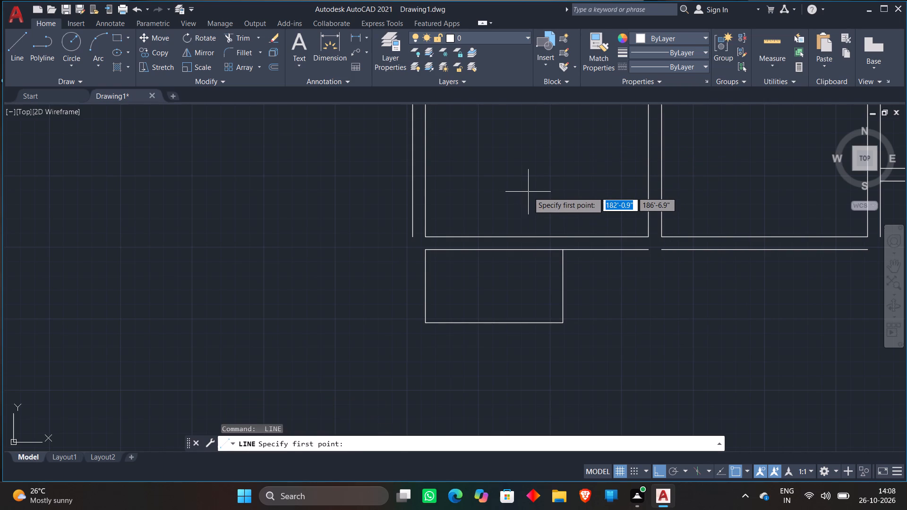
key(Escape)
Offset the small lower room's left side, both bottom segments and right side outward by 9".
key(o)
key(Return)
key(Return)
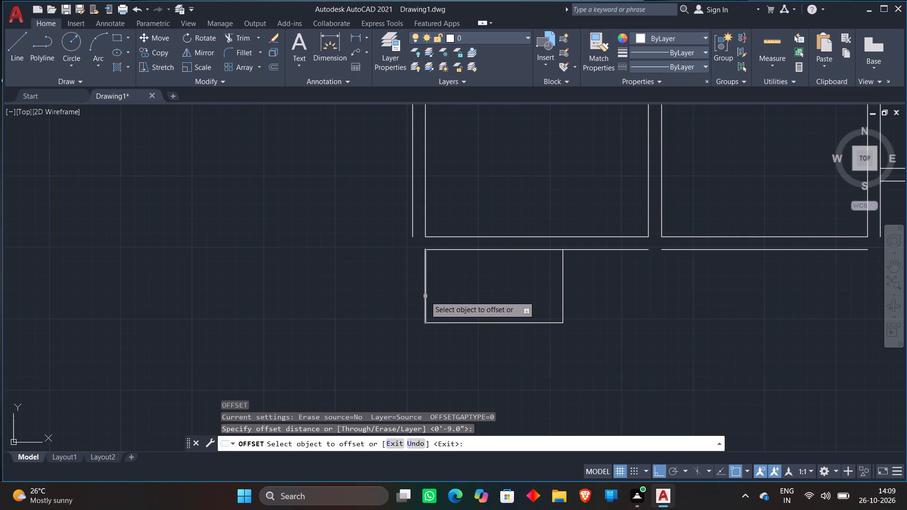
click(425, 296)
click(280, 298)
click(468, 324)
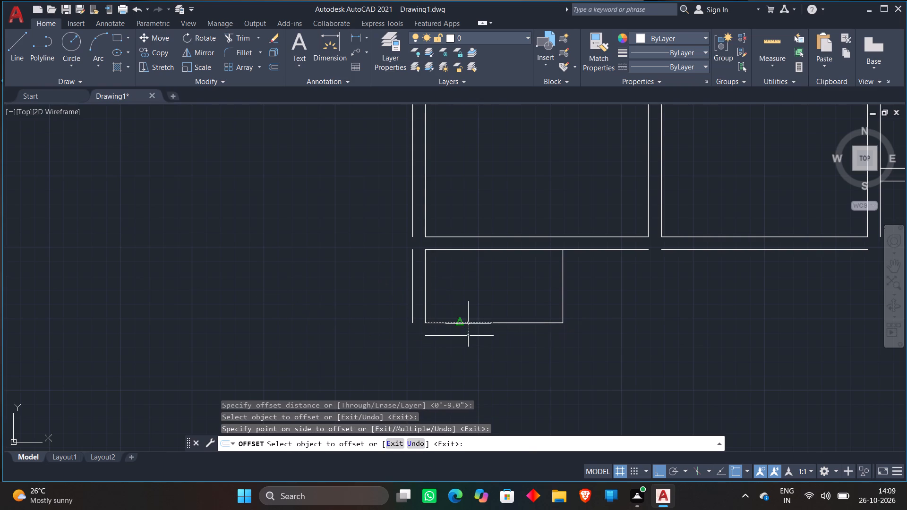
click(446, 356)
click(541, 323)
click(519, 359)
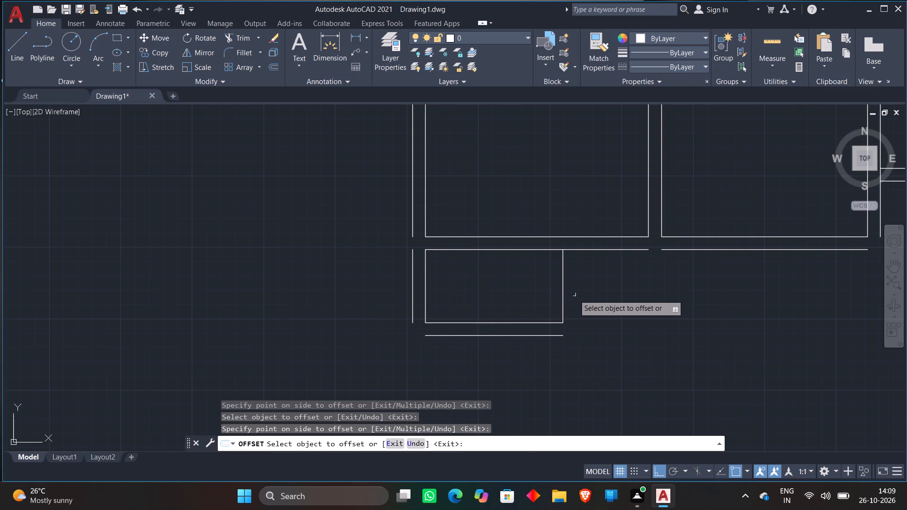
click(563, 304)
click(636, 296)
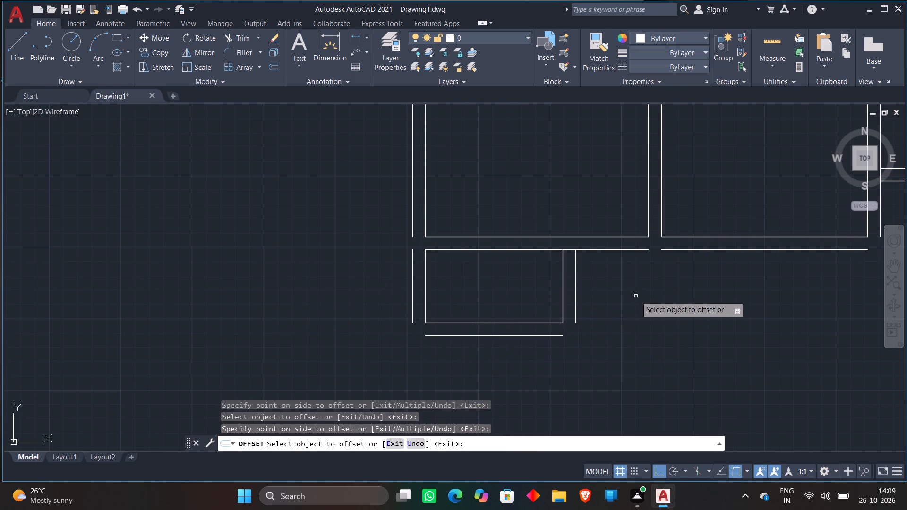
key(space)
Draw an 11' line straight down from the left end of the small room's outer bottom line as the next room's left side.
click(13, 49)
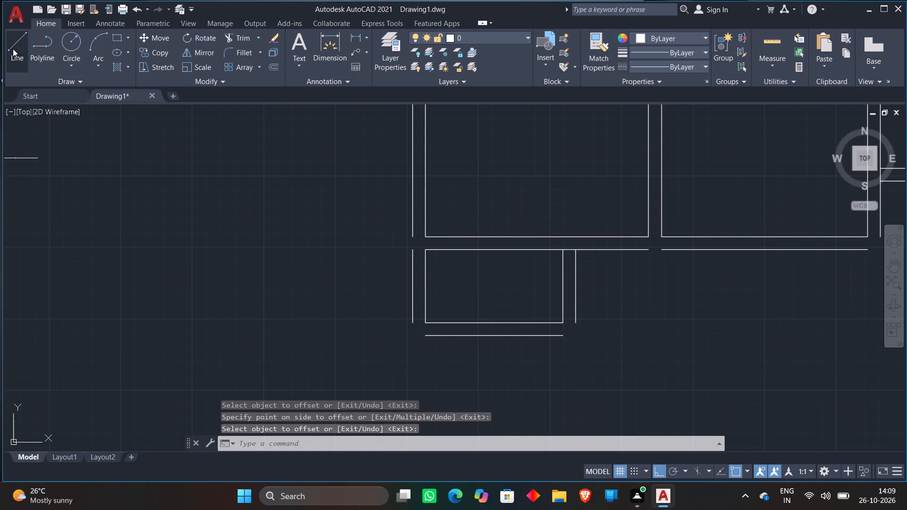
middle_drag(444, 376, 346, 346)
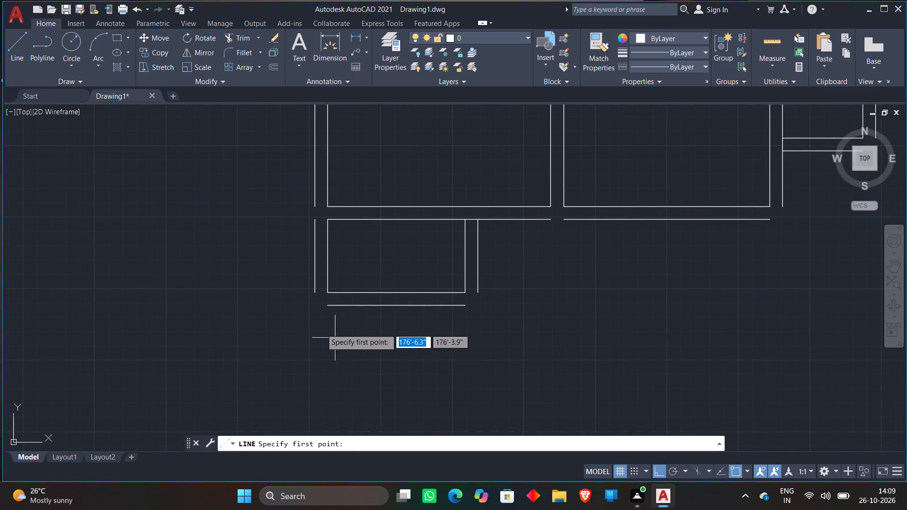
click(323, 306)
middle_drag(327, 380, 318, 312)
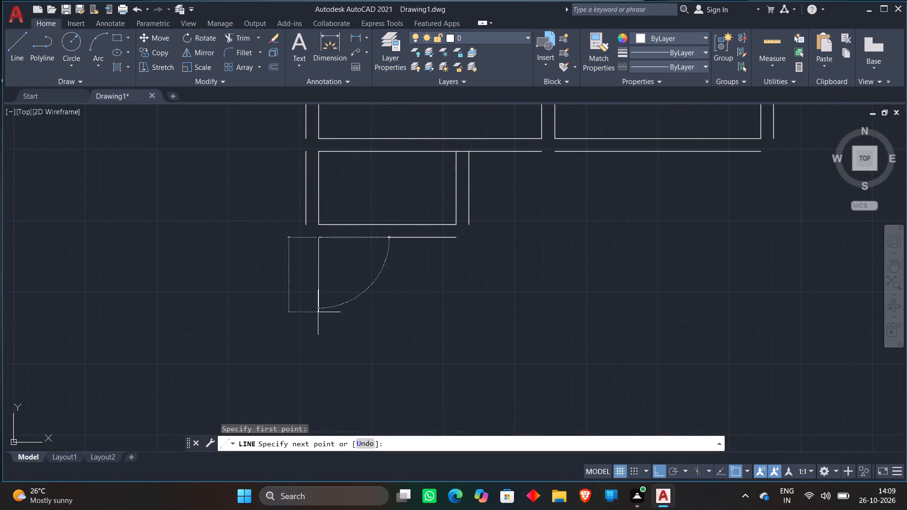
text(11')
key(Return)
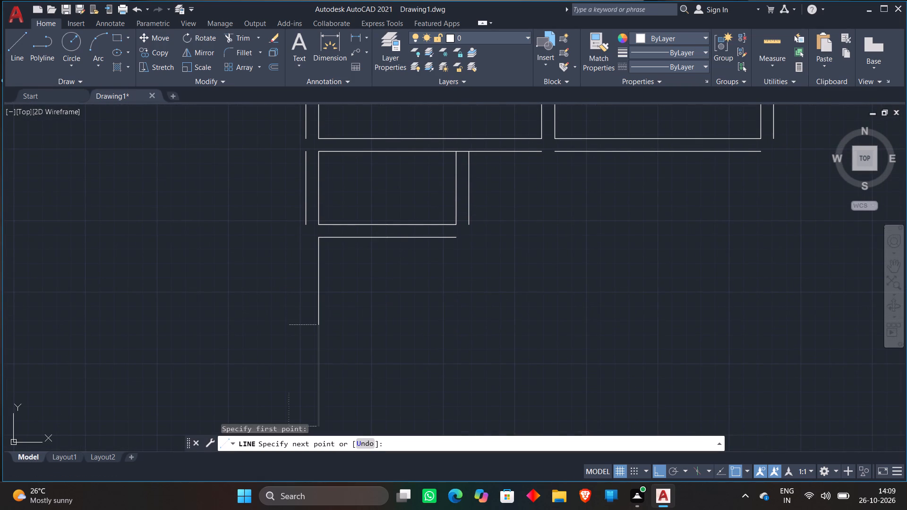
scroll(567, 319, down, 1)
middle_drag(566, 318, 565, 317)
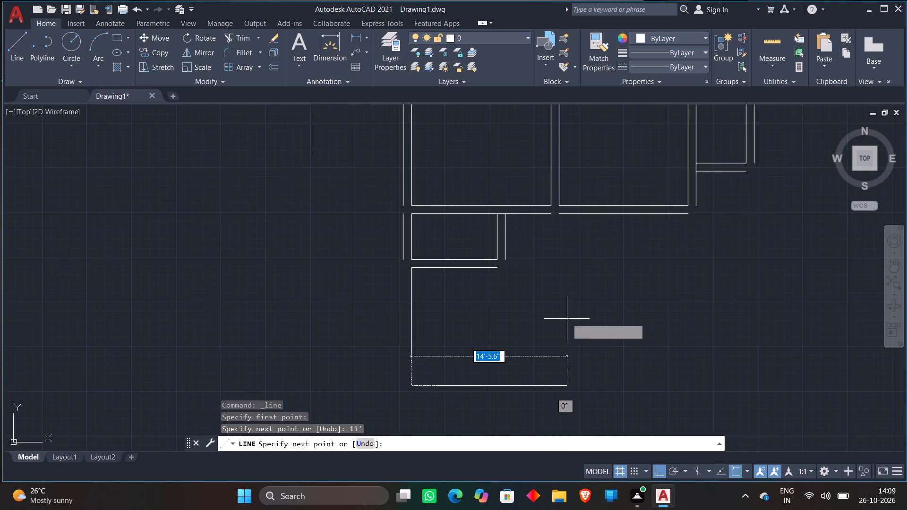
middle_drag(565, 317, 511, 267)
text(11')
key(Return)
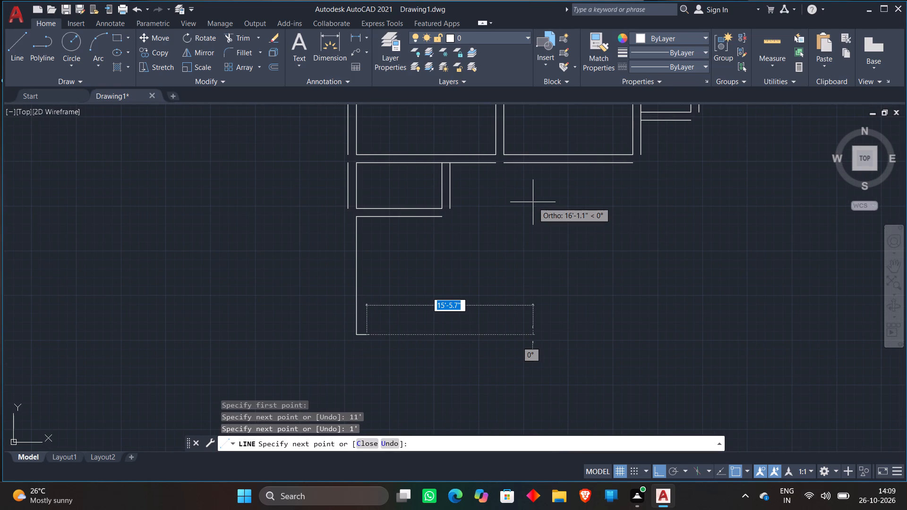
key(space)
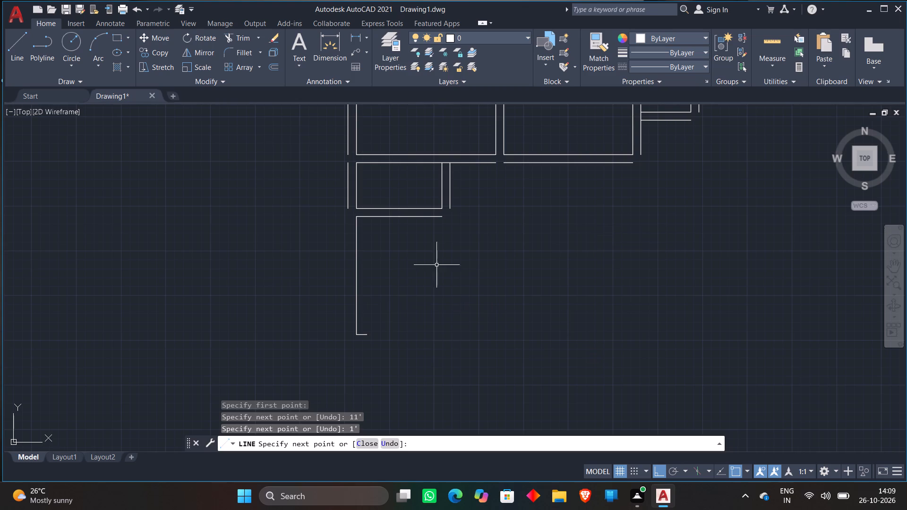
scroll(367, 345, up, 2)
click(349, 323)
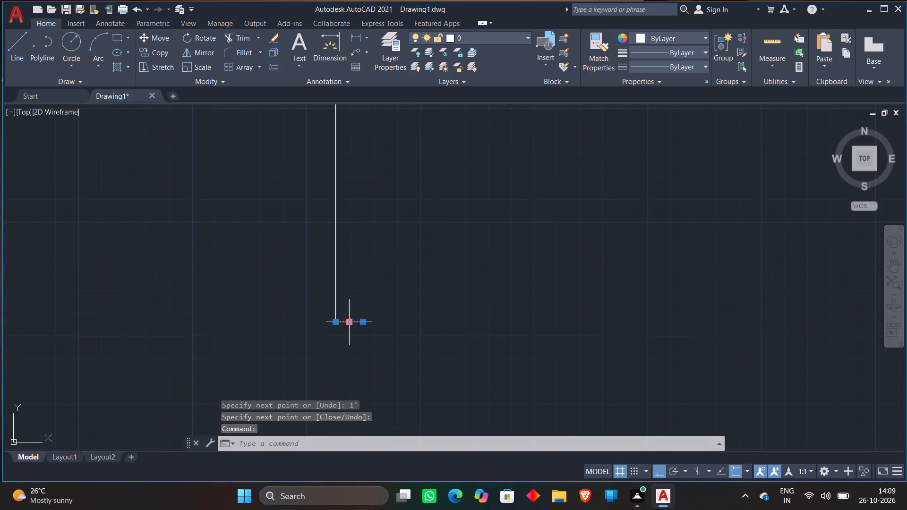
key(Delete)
Draw the lower room's 11' bottom side, its 11' right side, and its top side back to the small room's outer bottom line.
click(9, 53)
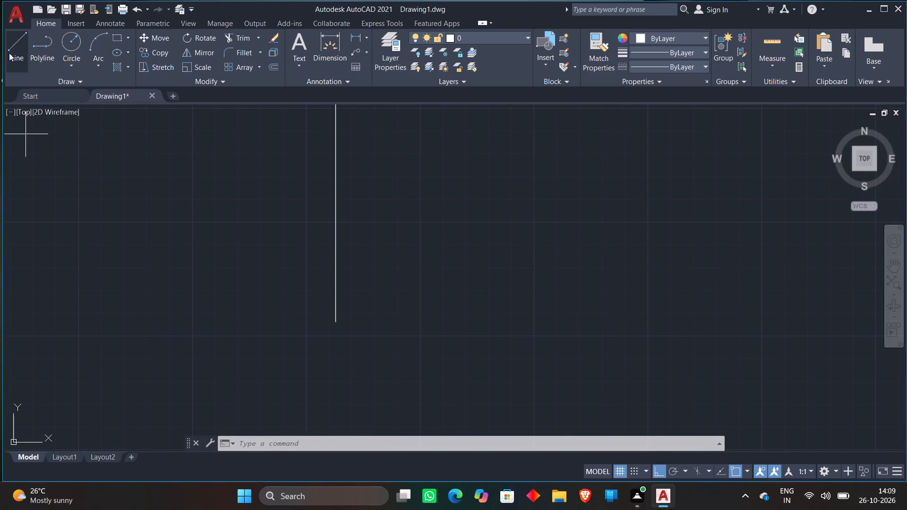
click(335, 324)
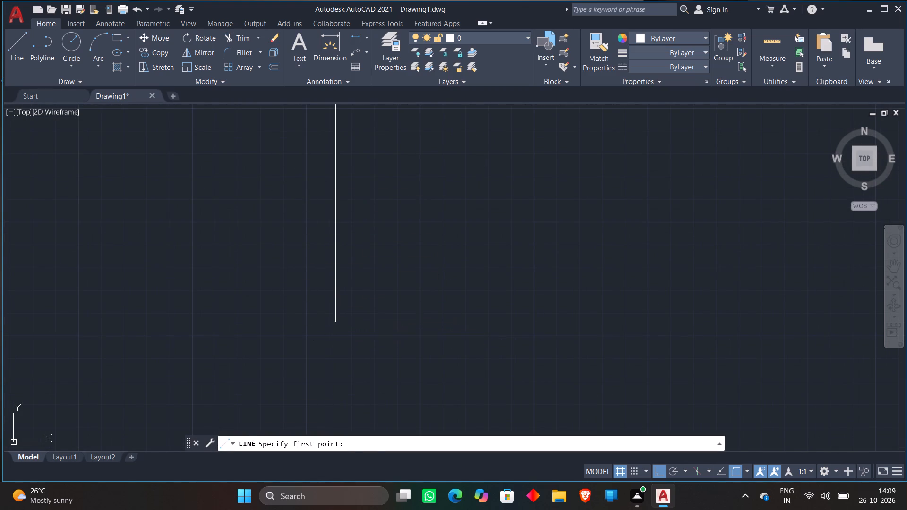
text(11')
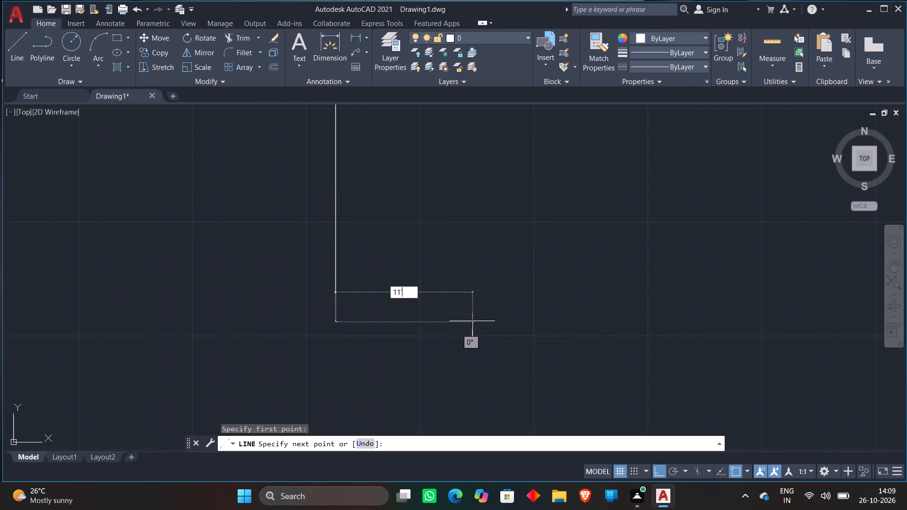
key(Return)
scroll(541, 265, down, 1)
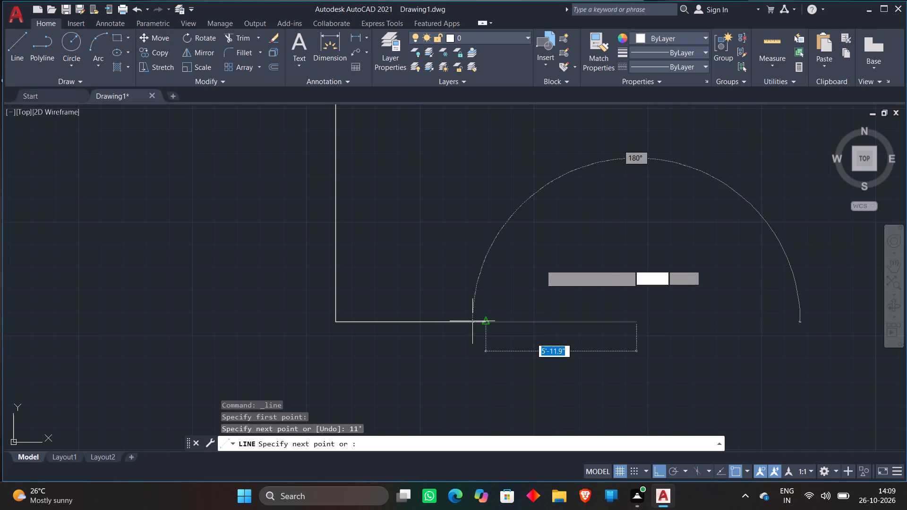
middle_drag(639, 157, 625, 238)
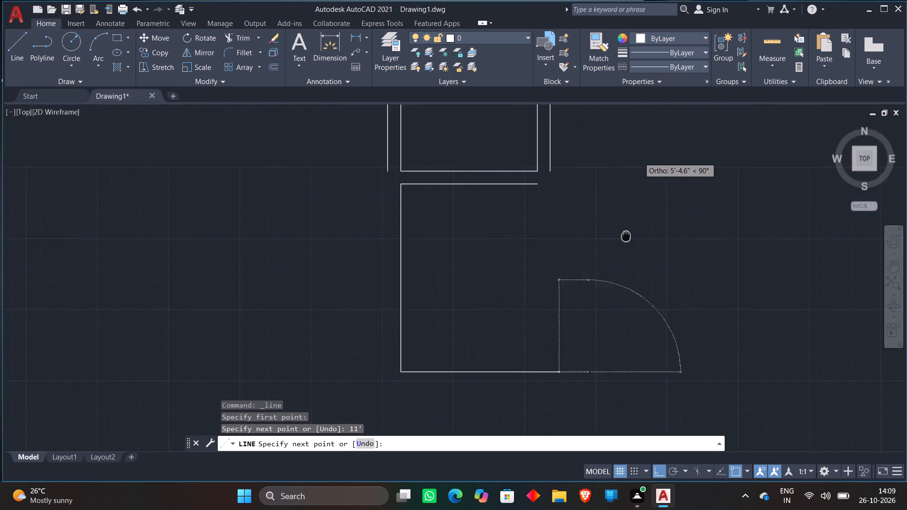
middle_drag(625, 238, 625, 245)
text(11')
key(Return)
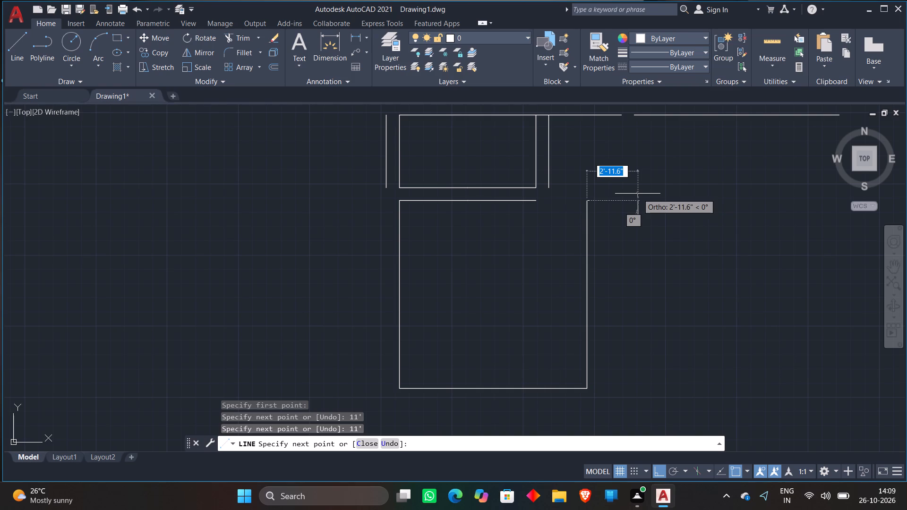
right_click(638, 194)
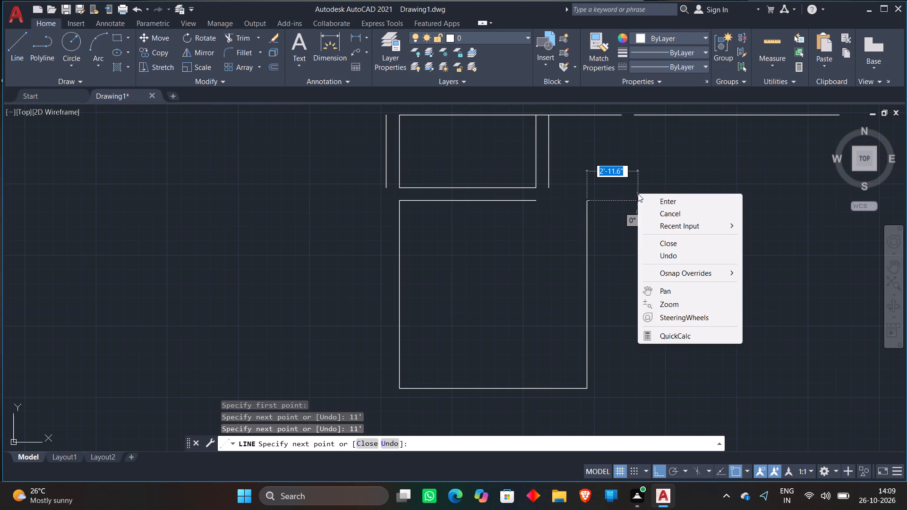
key(Escape)
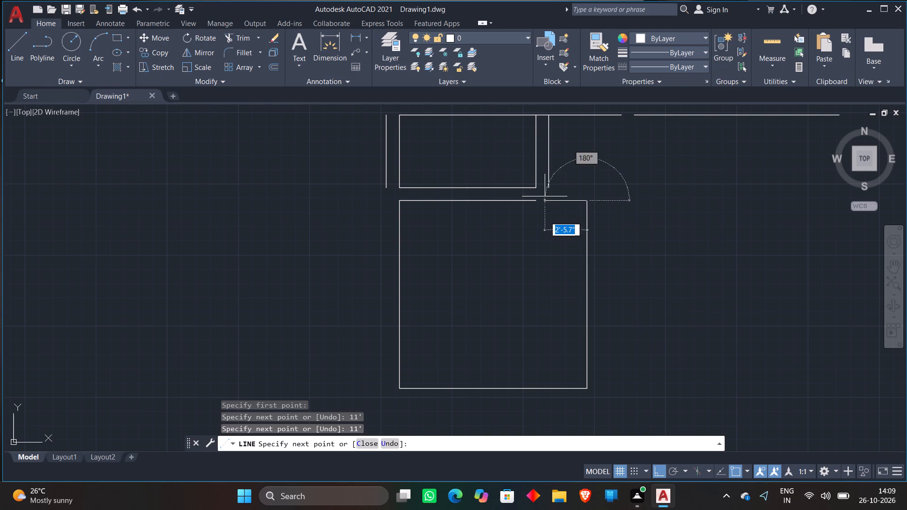
click(525, 213)
key(Escape)
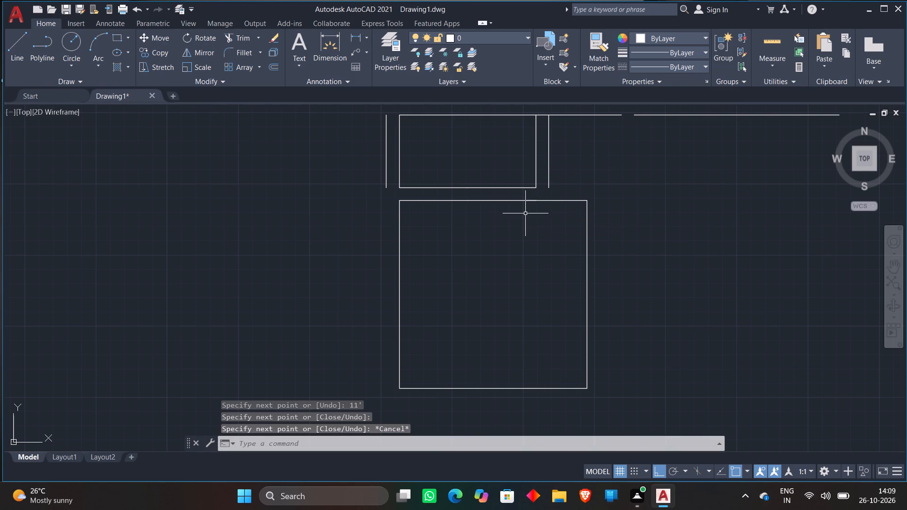
Offset the 11' by 11' room's left, bottom and right sides and the newly drawn top segment outward by 9".
scroll(619, 213, down, 2)
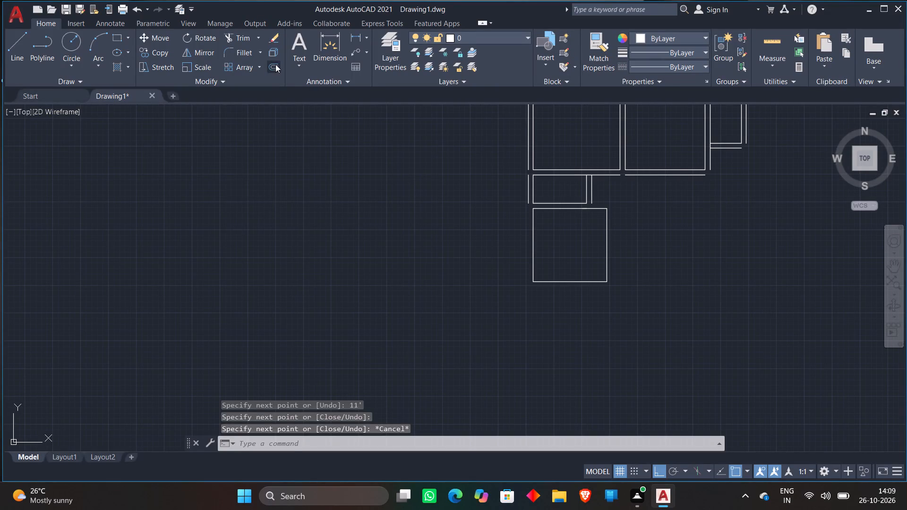
click(275, 64)
key(Return)
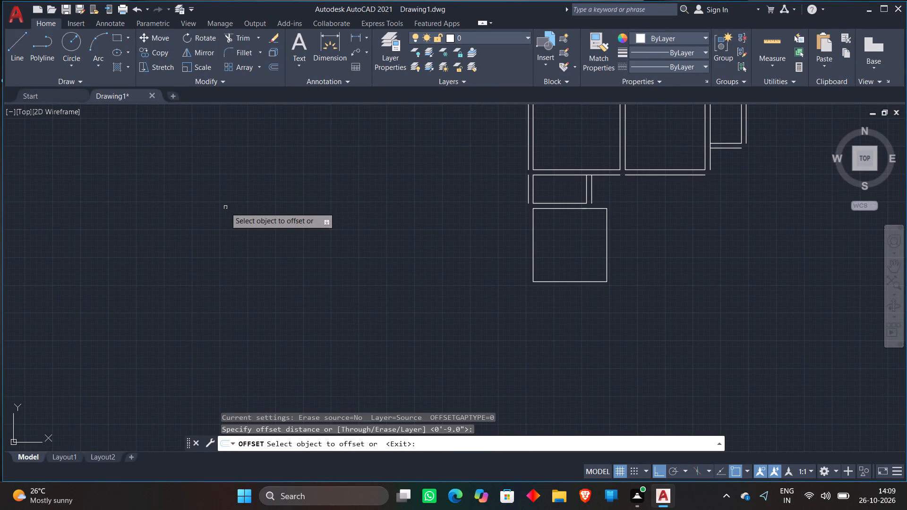
scroll(528, 255, up, 1)
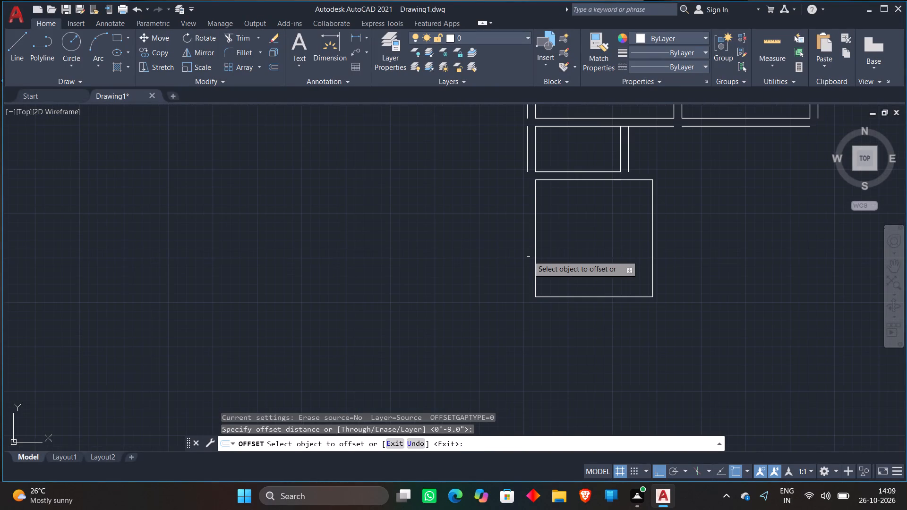
click(537, 252)
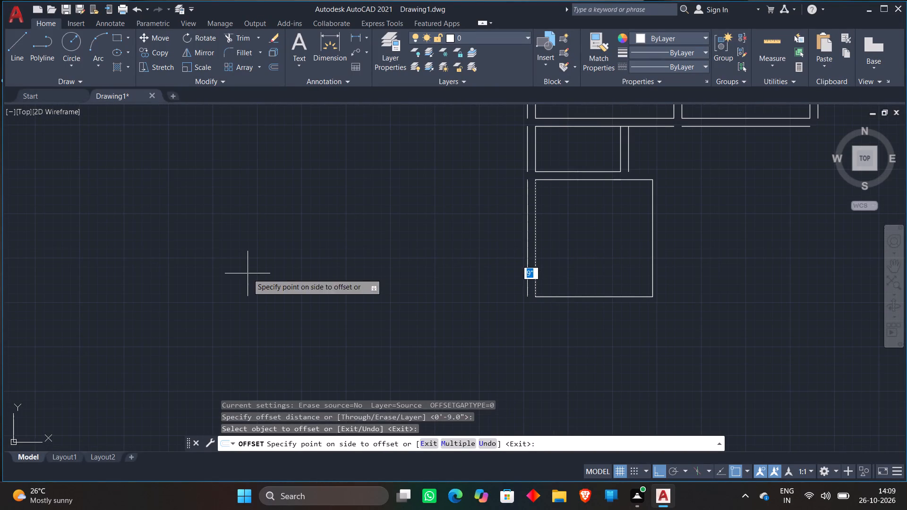
click(248, 273)
click(577, 297)
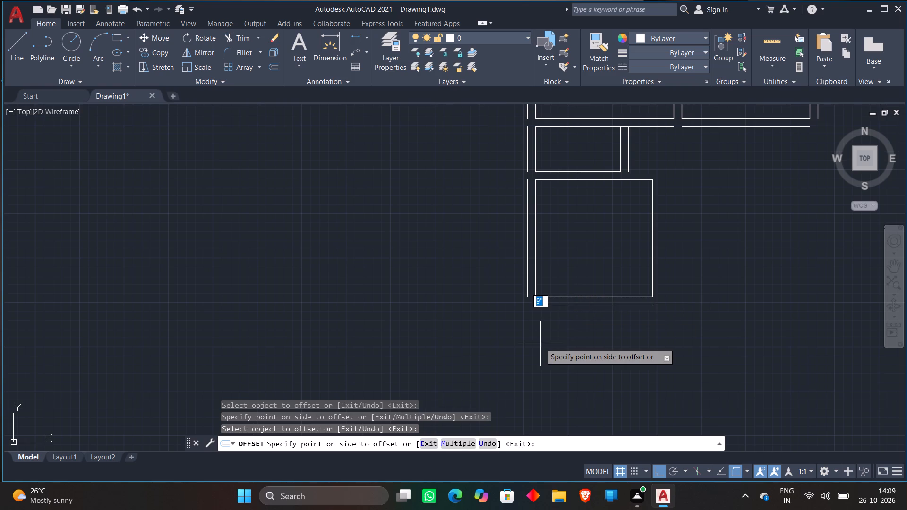
click(540, 343)
click(656, 265)
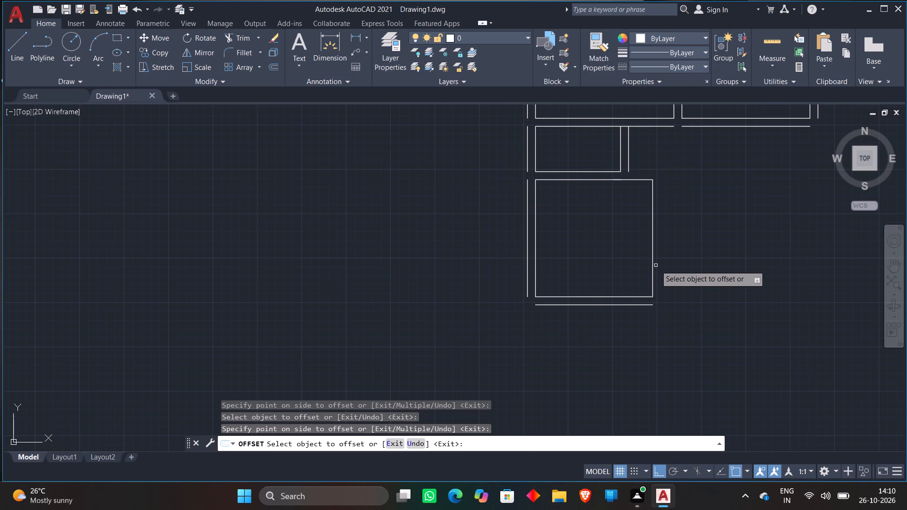
click(650, 274)
click(653, 271)
click(728, 251)
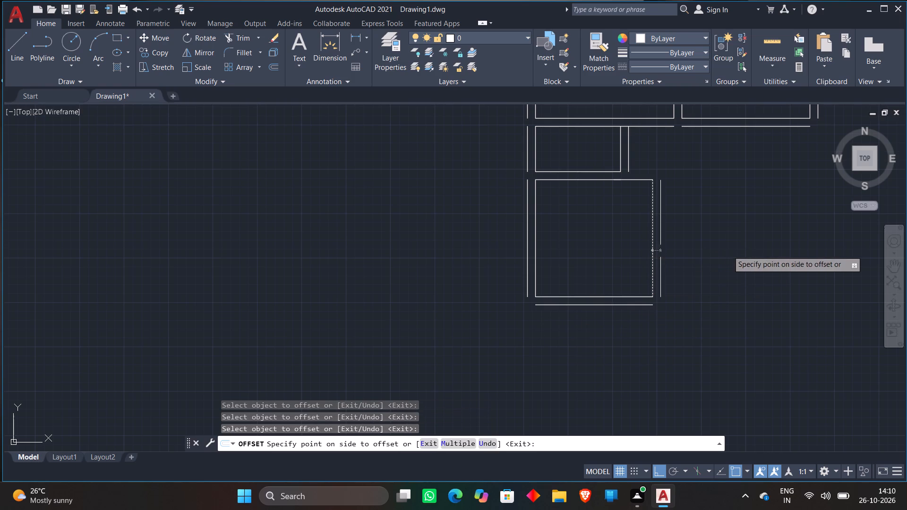
middle_drag(728, 250, 713, 309)
scroll(632, 239, up, 1)
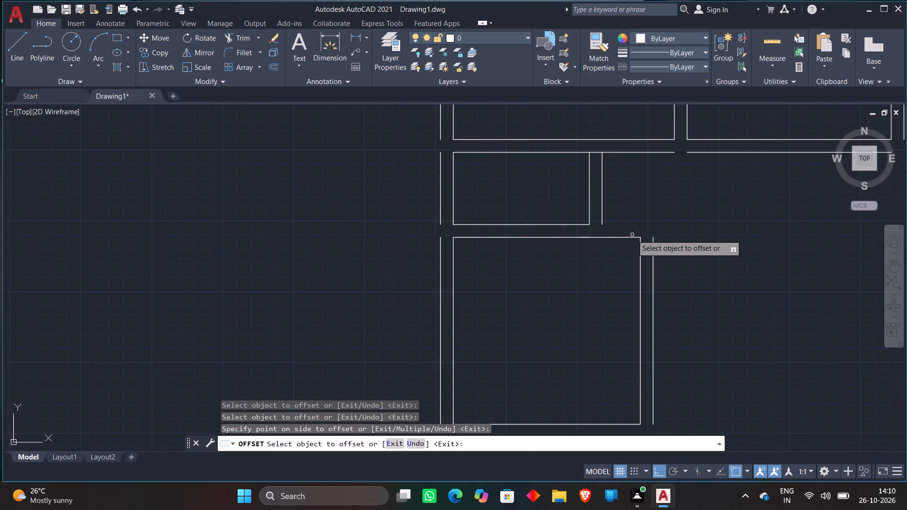
click(631, 238)
click(634, 207)
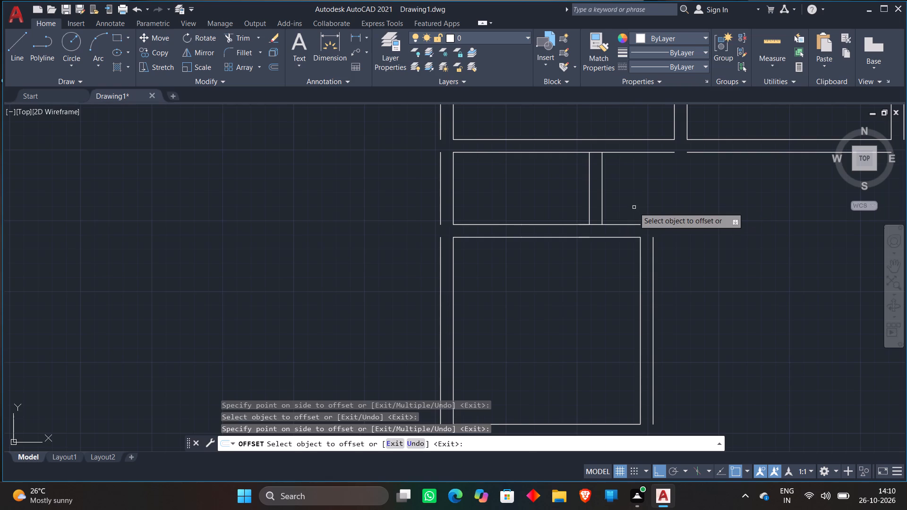
key(space)
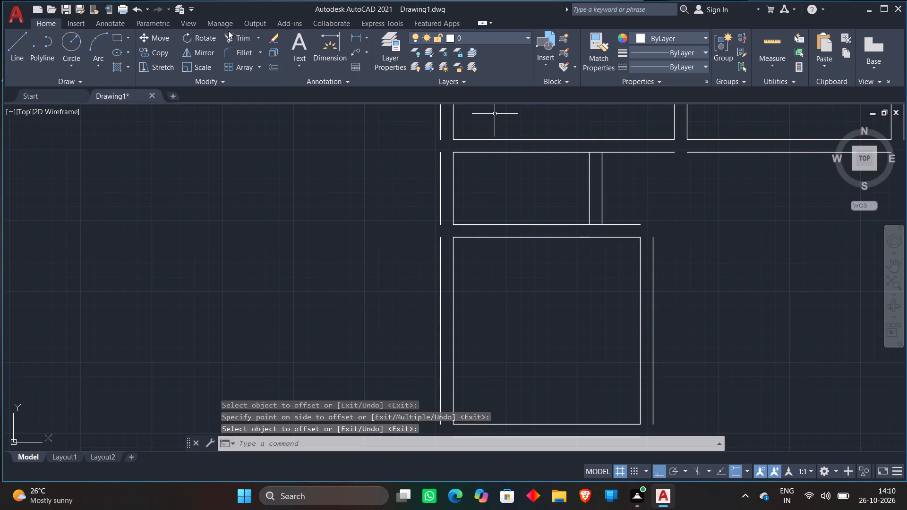
Trim the small room's bottom line where it crosses between the two lines of its right wall.
click(231, 36)
scroll(556, 201, up, 3)
drag(703, 260, 704, 265)
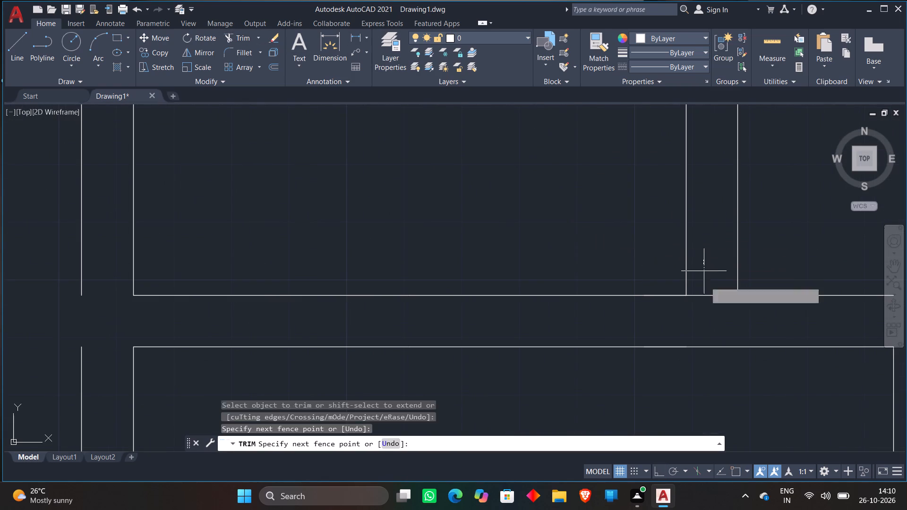
click(709, 309)
scroll(718, 296, down, 1)
key(space)
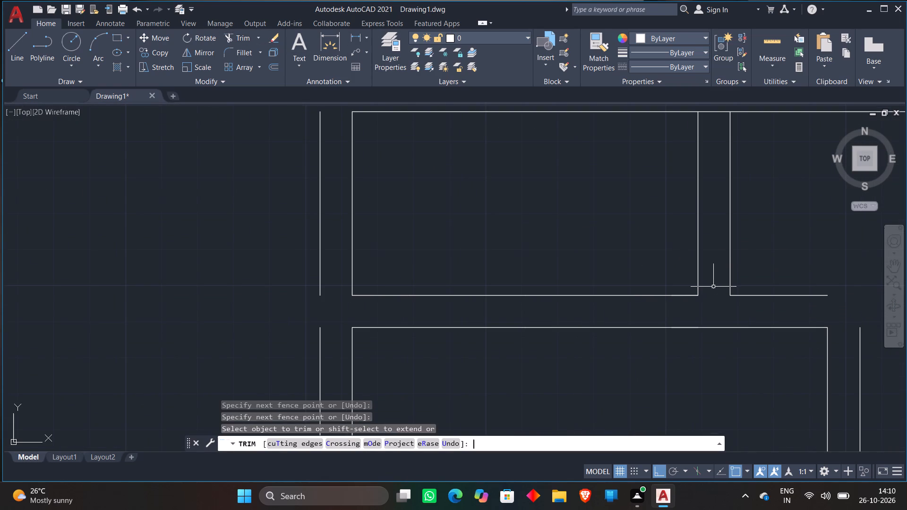
Draw an adjoining room from the lower end of the 11' room's outer right line: 7' right, 7'6" up, 7' back left.
scroll(713, 287, down, 2)
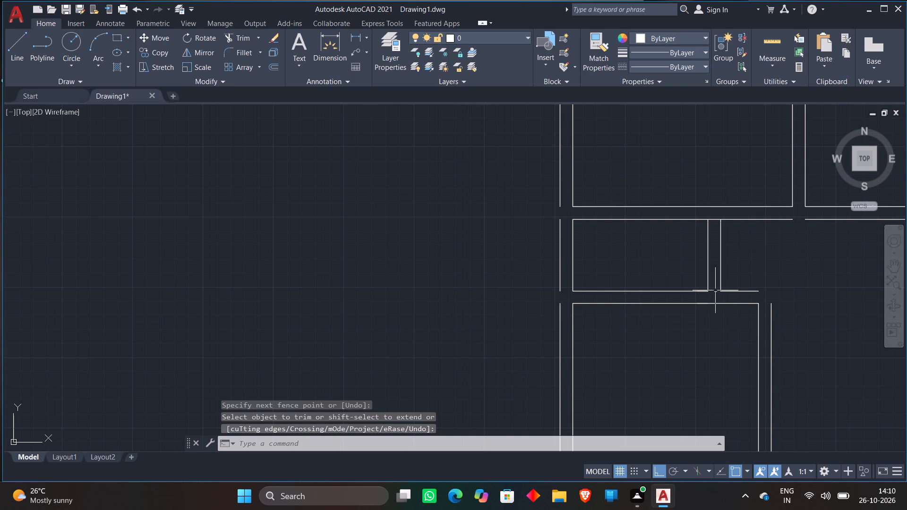
scroll(718, 275, down, 1)
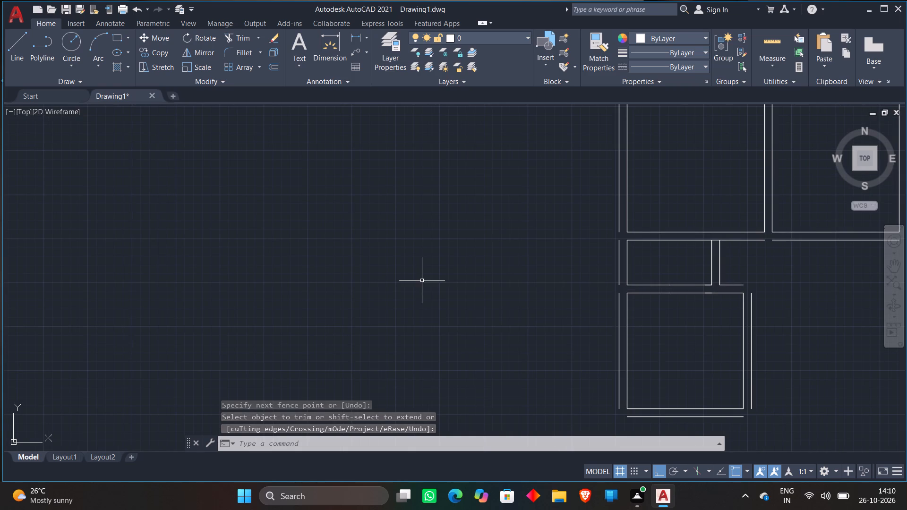
middle_drag(421, 280, 278, 233)
click(18, 59)
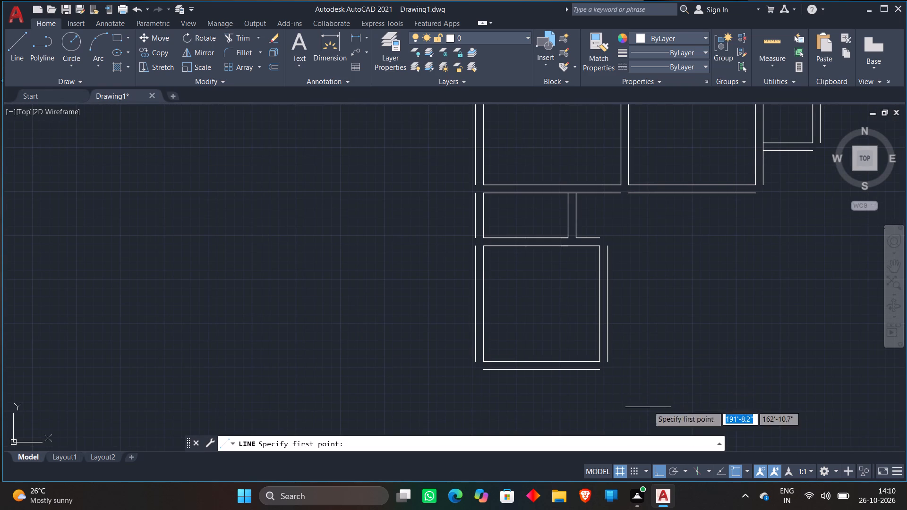
click(609, 362)
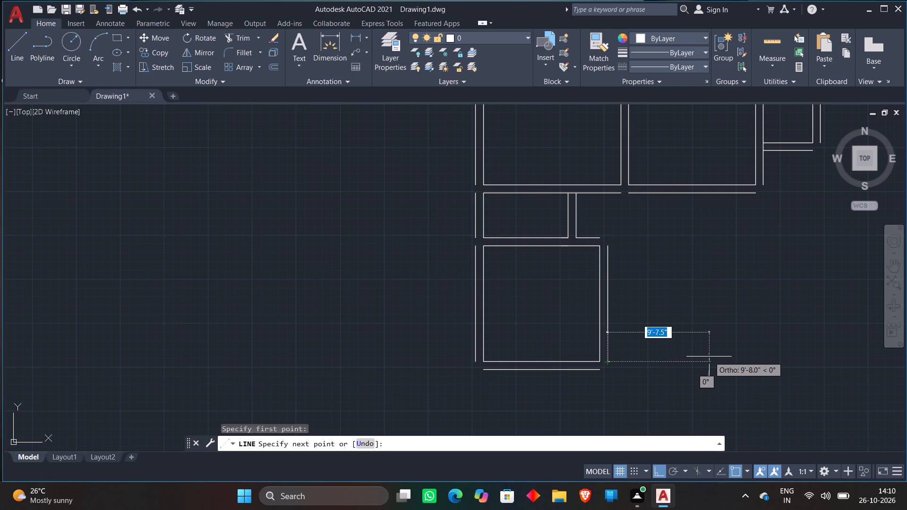
text(7')
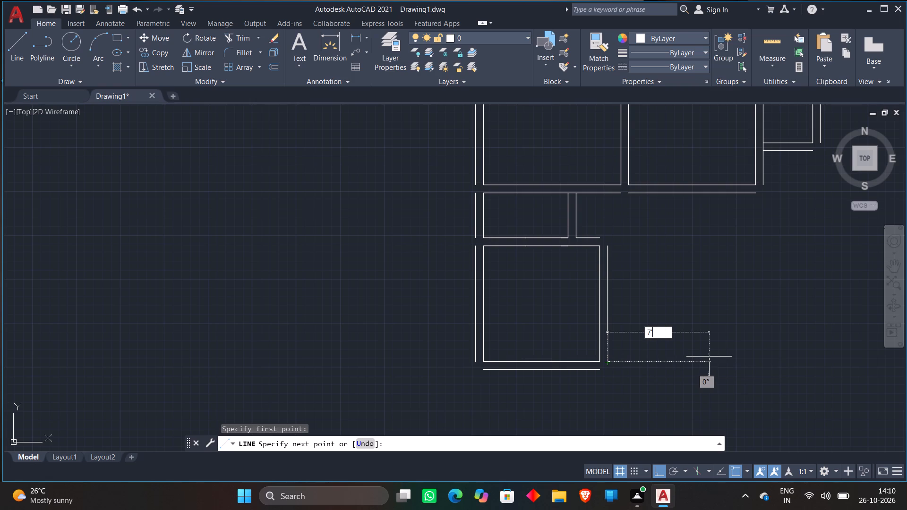
key(Return)
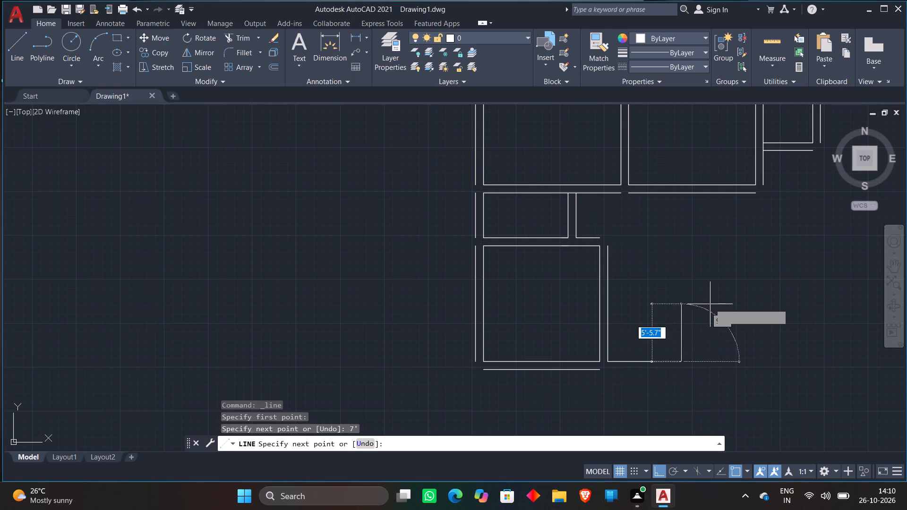
text(7')
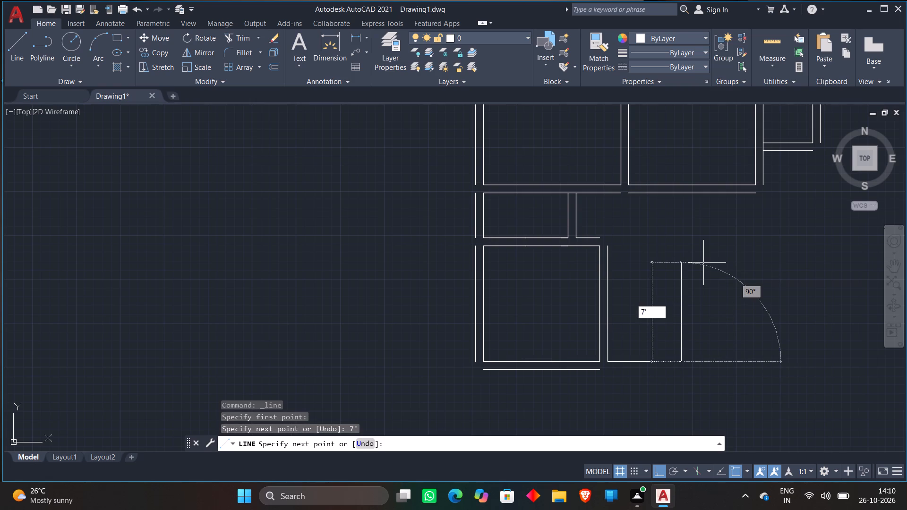
text(6")
key(Return)
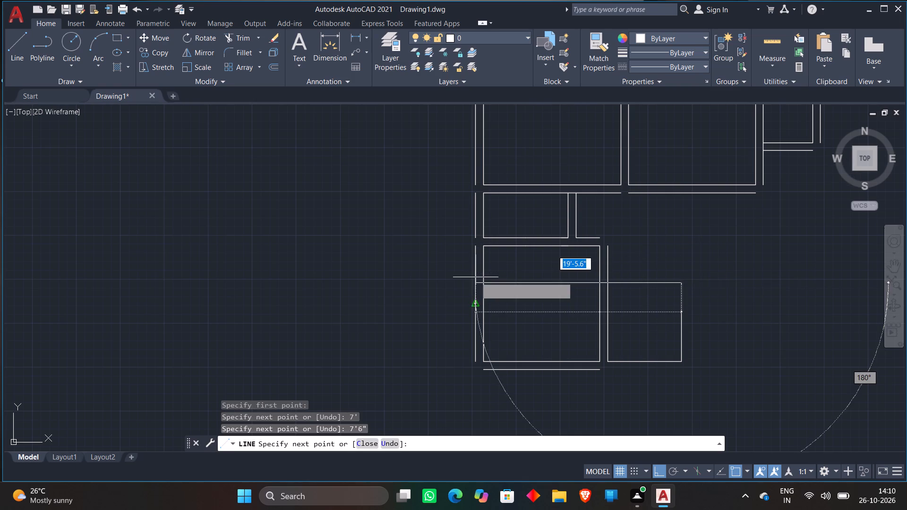
text(7')
key(Return)
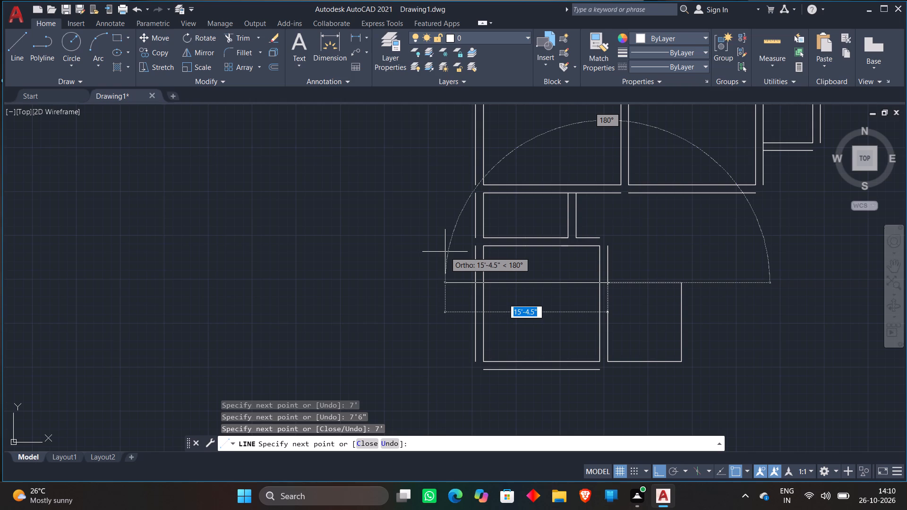
key(Escape)
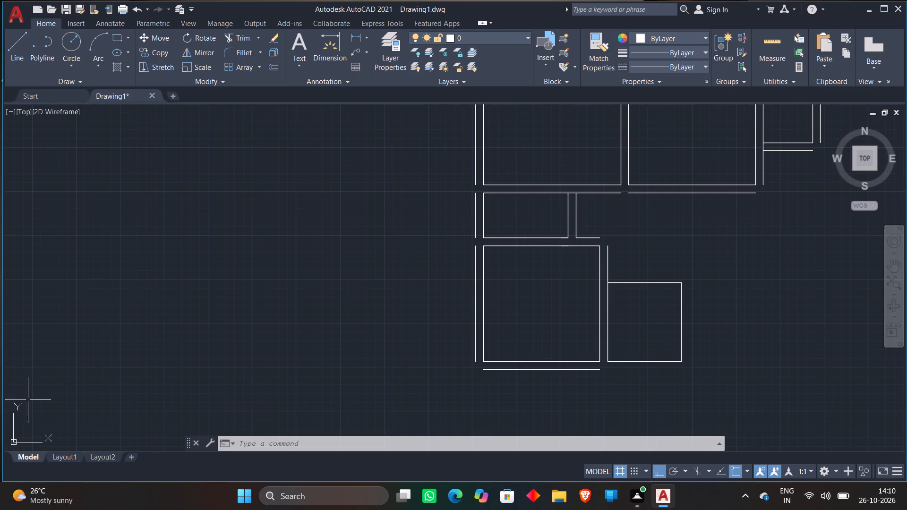
Offset the 7' by 7'6" room's top, right and bottom sides outward by 9".
scroll(197, 453, down, 2)
middle_drag(310, 320, 156, 329)
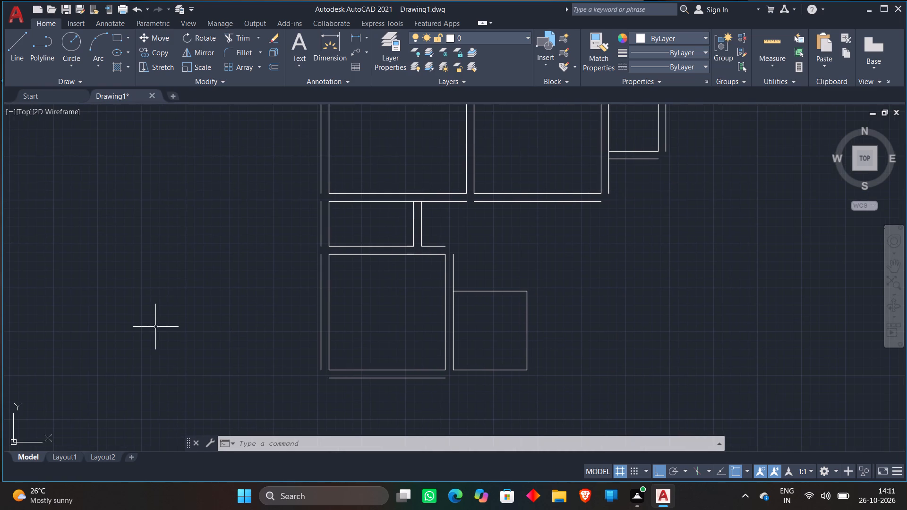
key(o)
key(Return)
key(Return)
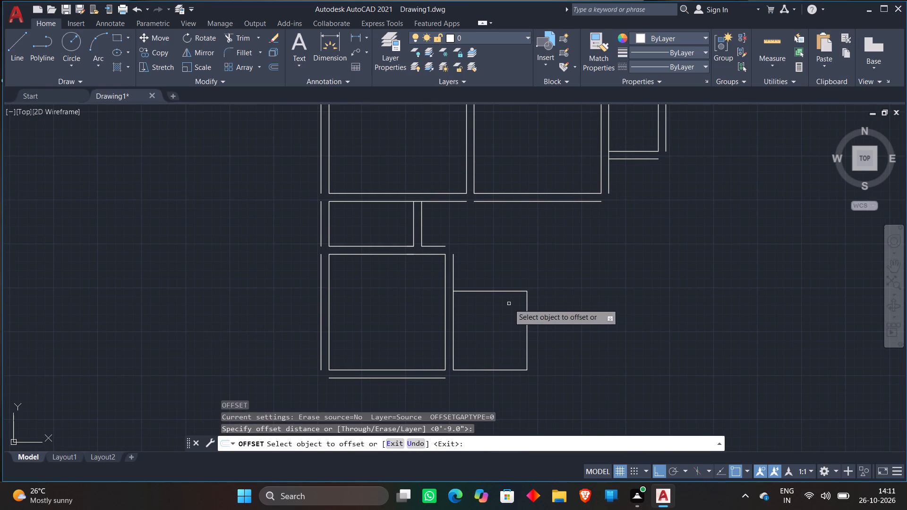
click(487, 291)
click(512, 259)
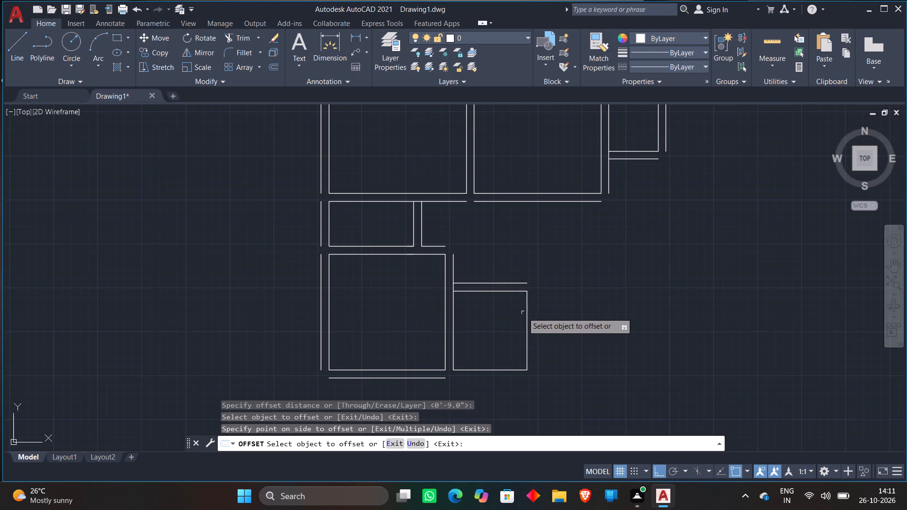
click(527, 314)
click(607, 314)
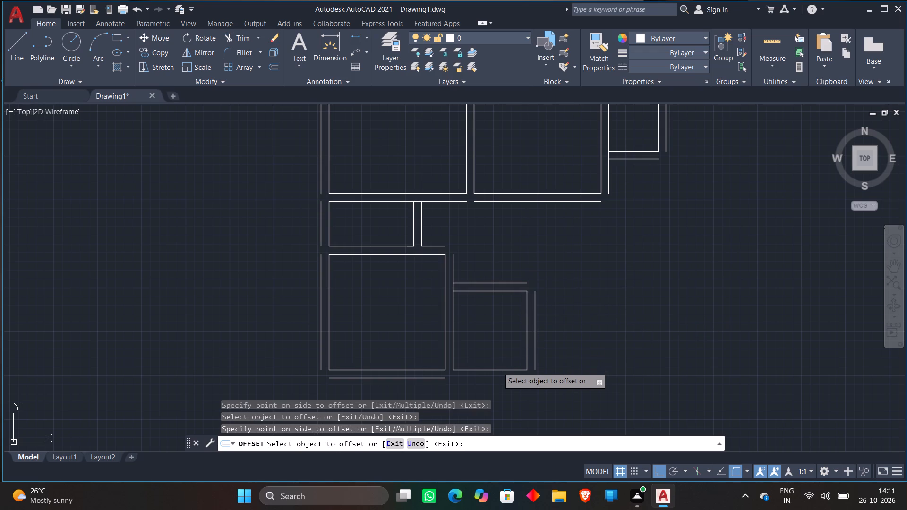
click(495, 370)
click(482, 395)
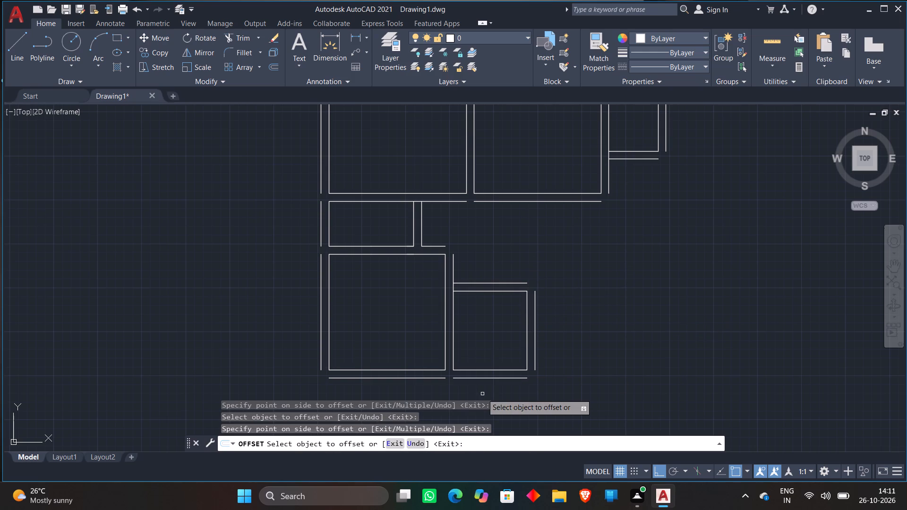
key(space)
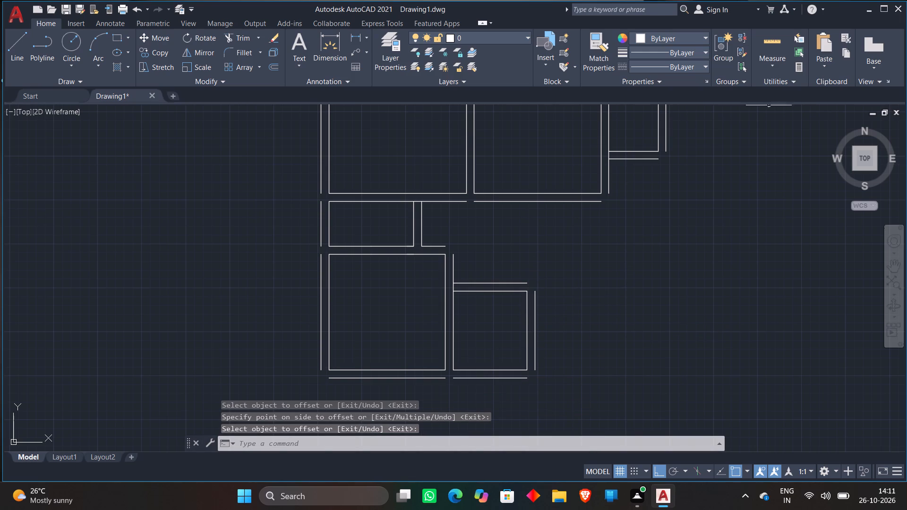
Draw crossing lines: one down from the upper-right room's outer bottom line's right end, one right from the 7' room's outer right line's lower end.
click(19, 55)
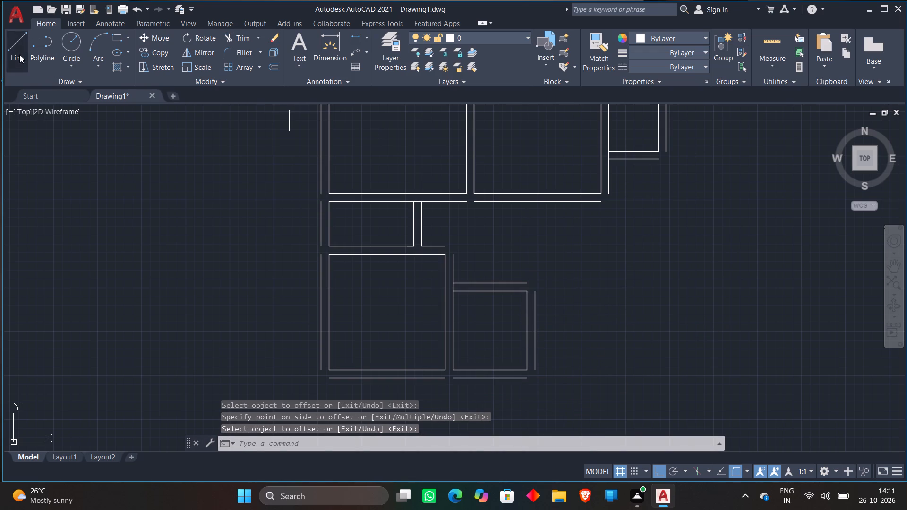
click(659, 161)
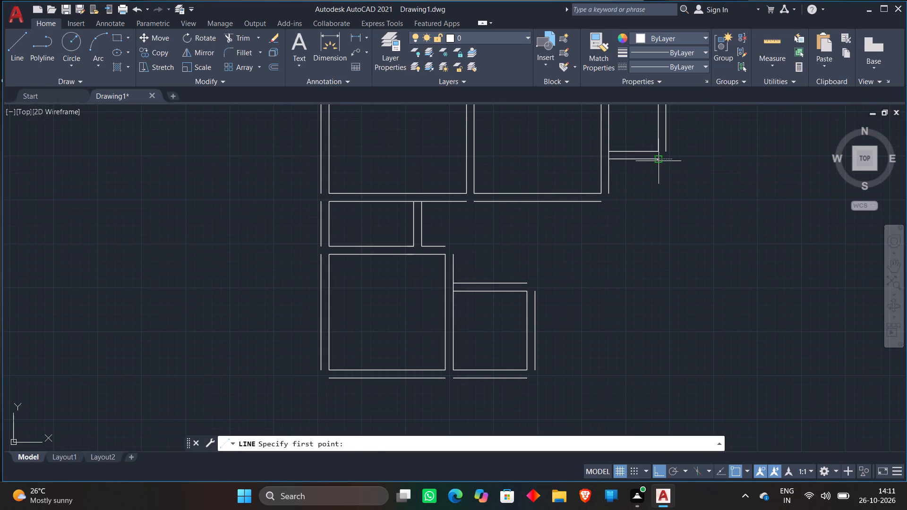
click(643, 394)
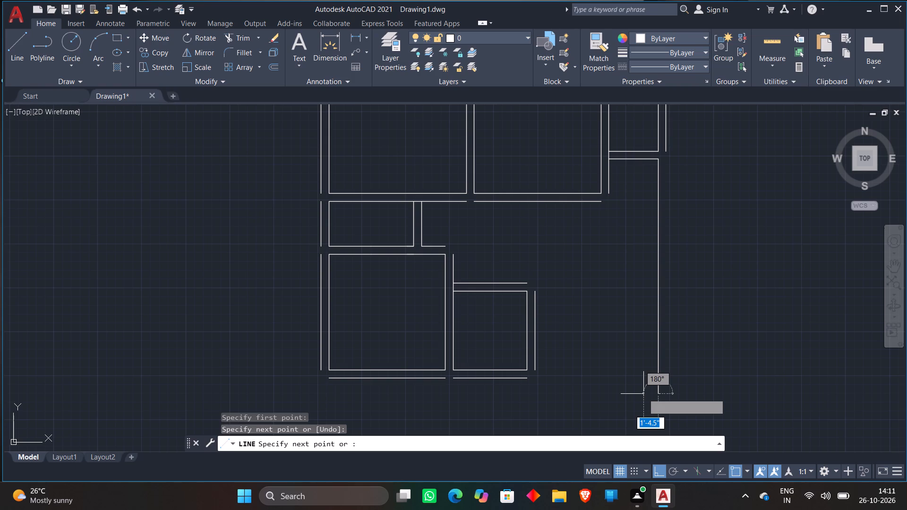
key(space)
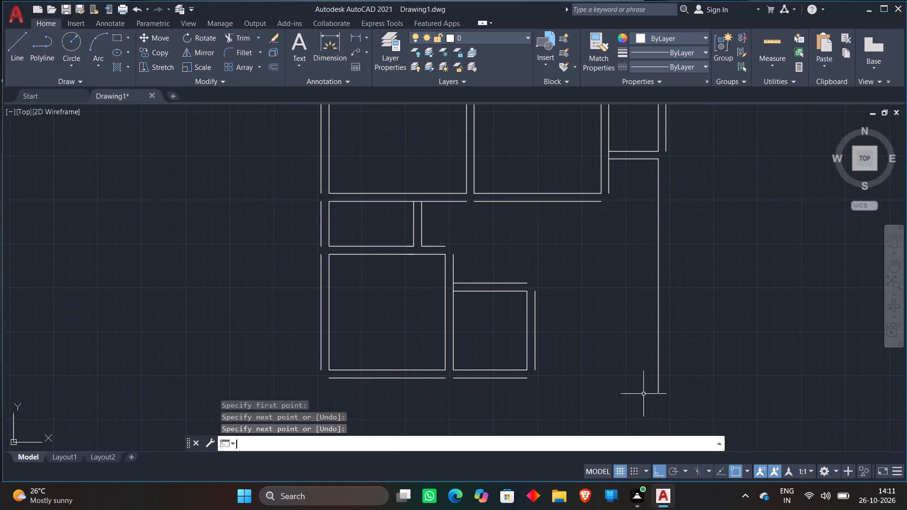
click(16, 45)
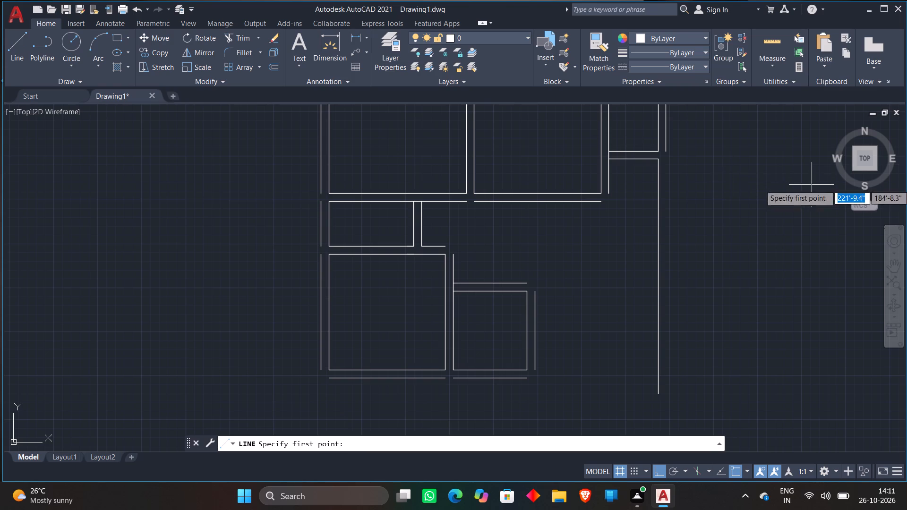
click(534, 372)
click(719, 357)
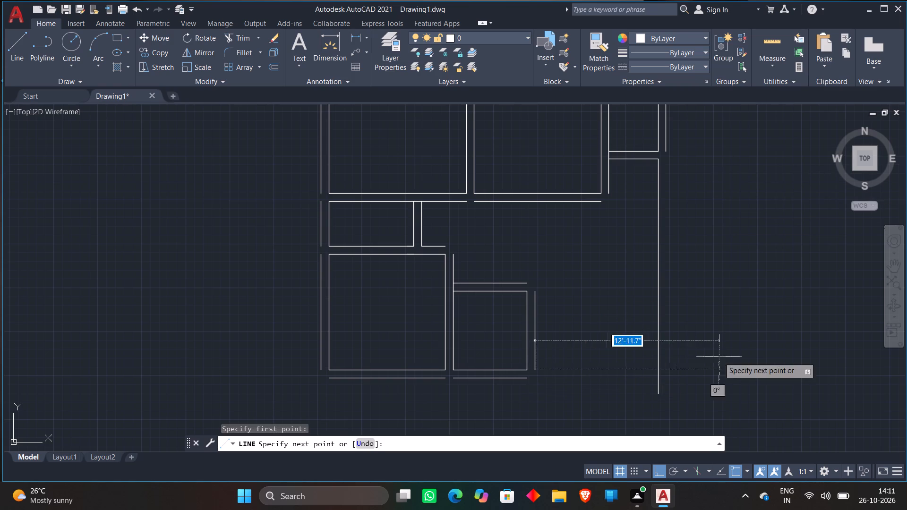
key(space)
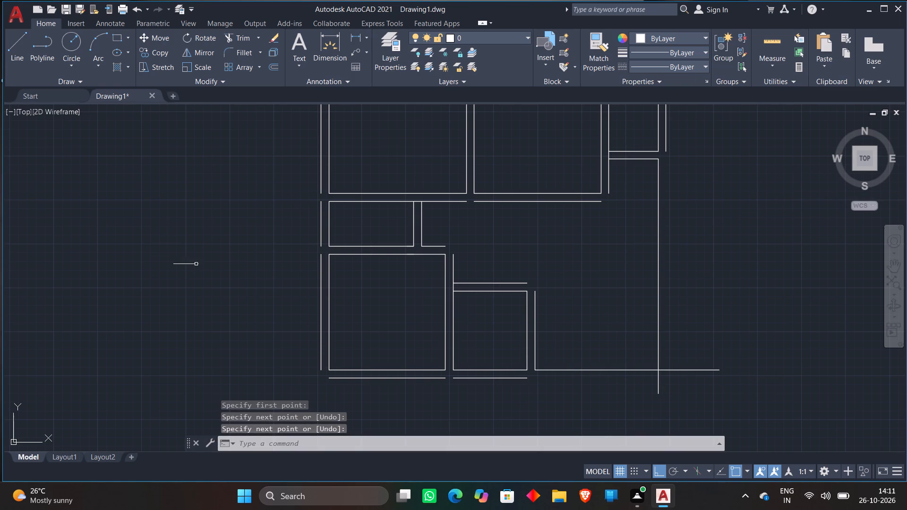
Trim the overhanging ends of the two new lines beyond the large open space's lower-right corner.
click(232, 35)
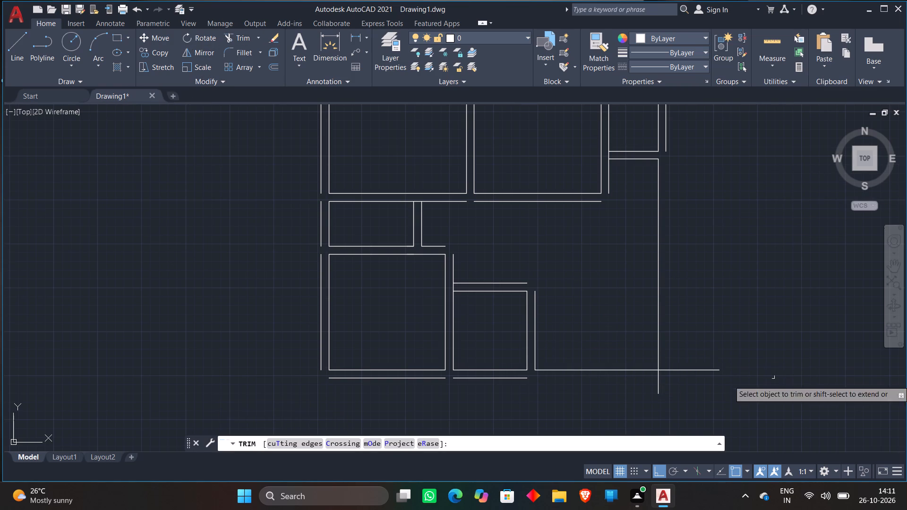
click(642, 384)
click(701, 355)
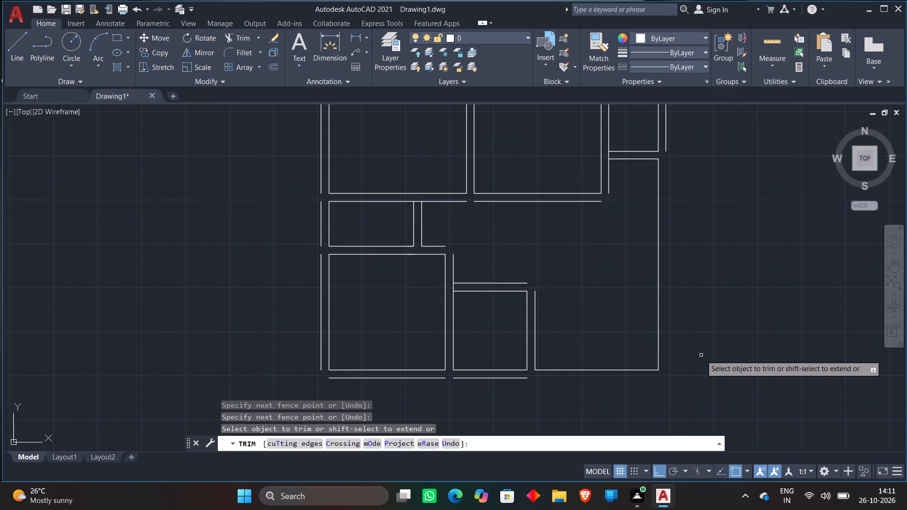
key(space)
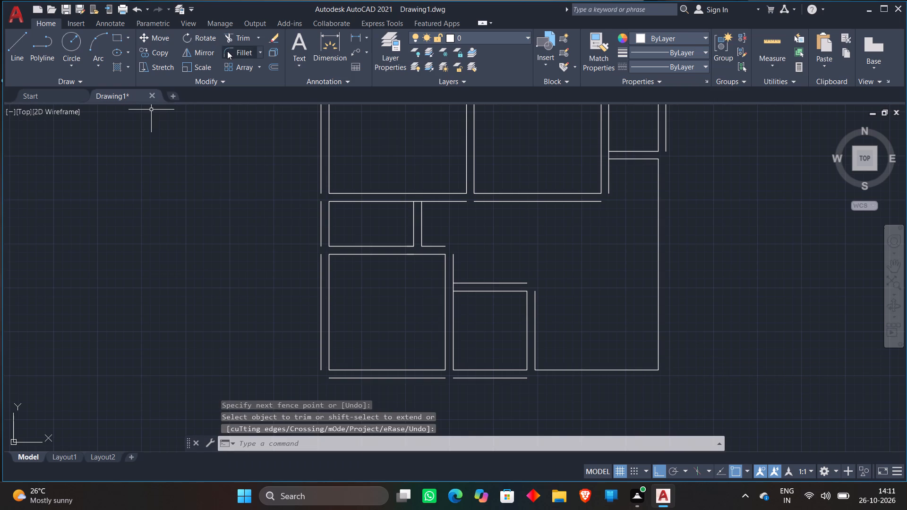
Fillet the upper-right room's outer right line with the 7' room's outer bottom line at zero radius to form the building's outer corner.
click(227, 51)
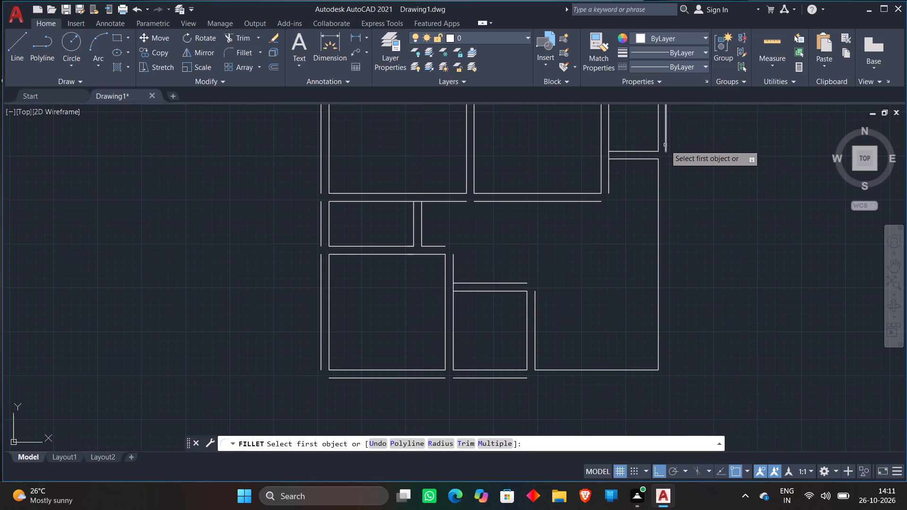
click(665, 145)
click(525, 379)
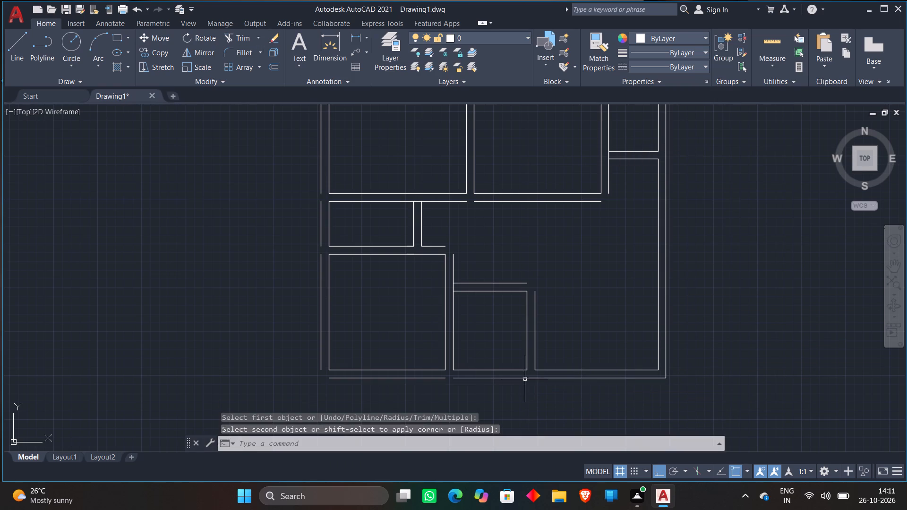
key(space)
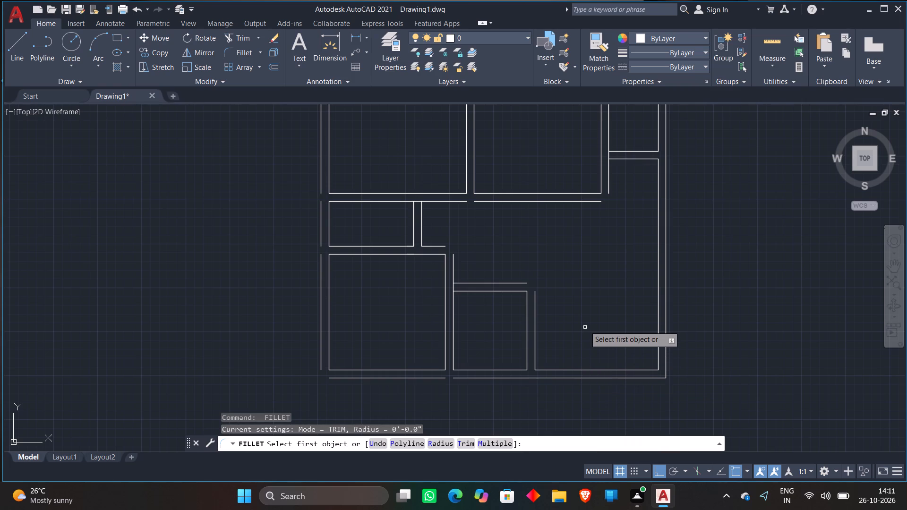
key(Escape)
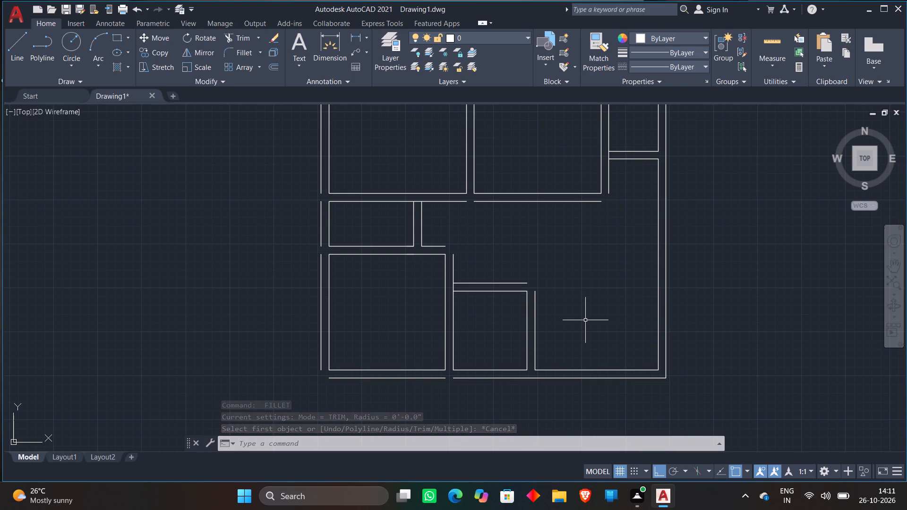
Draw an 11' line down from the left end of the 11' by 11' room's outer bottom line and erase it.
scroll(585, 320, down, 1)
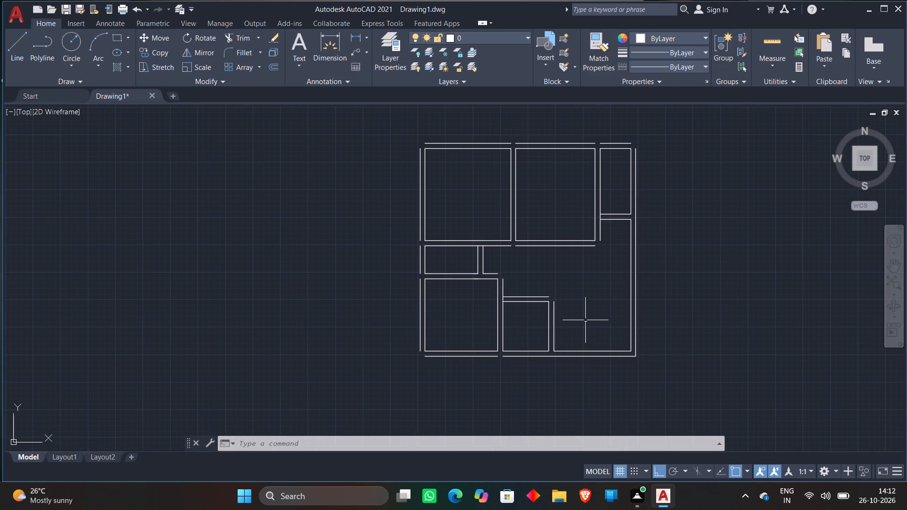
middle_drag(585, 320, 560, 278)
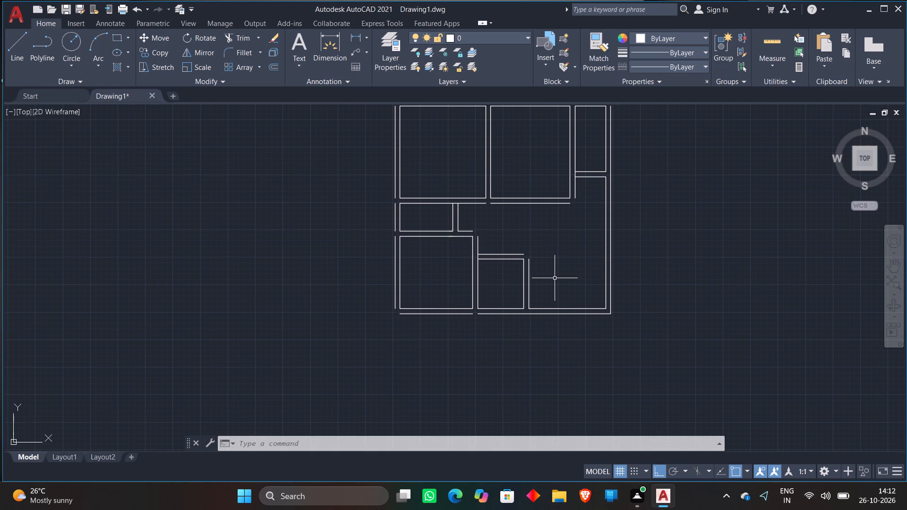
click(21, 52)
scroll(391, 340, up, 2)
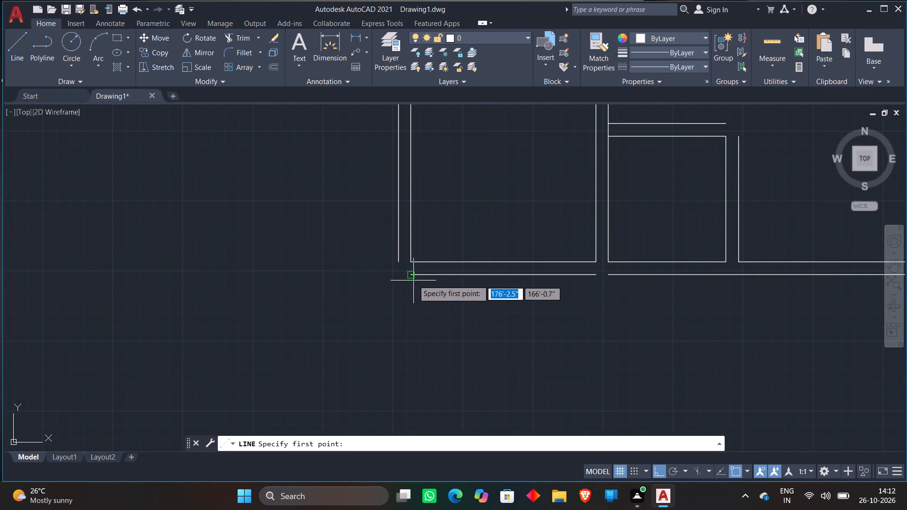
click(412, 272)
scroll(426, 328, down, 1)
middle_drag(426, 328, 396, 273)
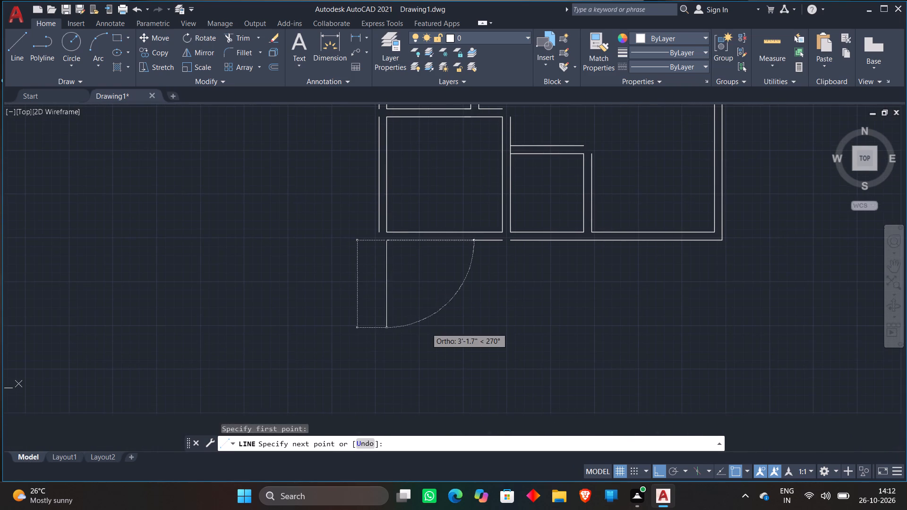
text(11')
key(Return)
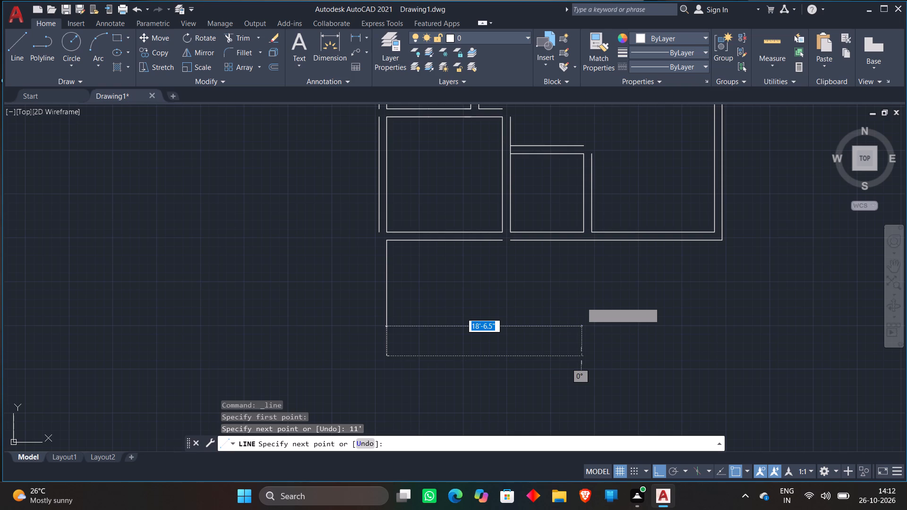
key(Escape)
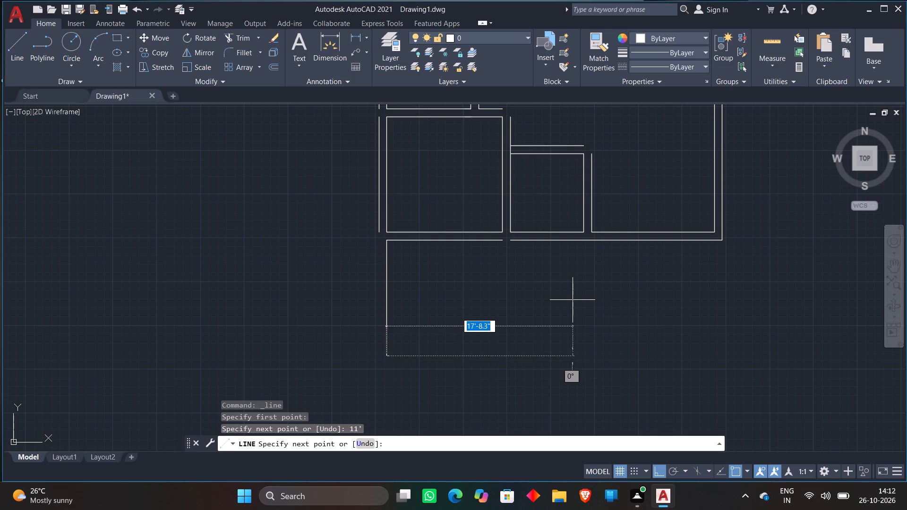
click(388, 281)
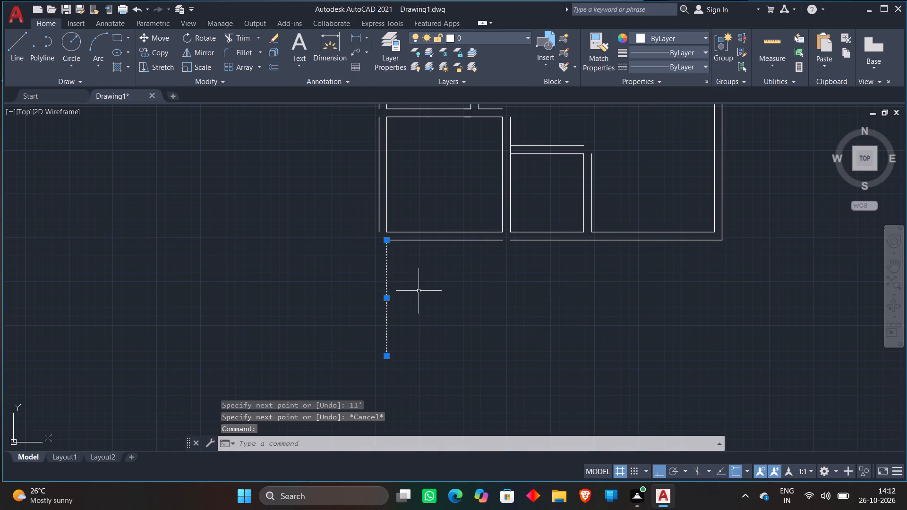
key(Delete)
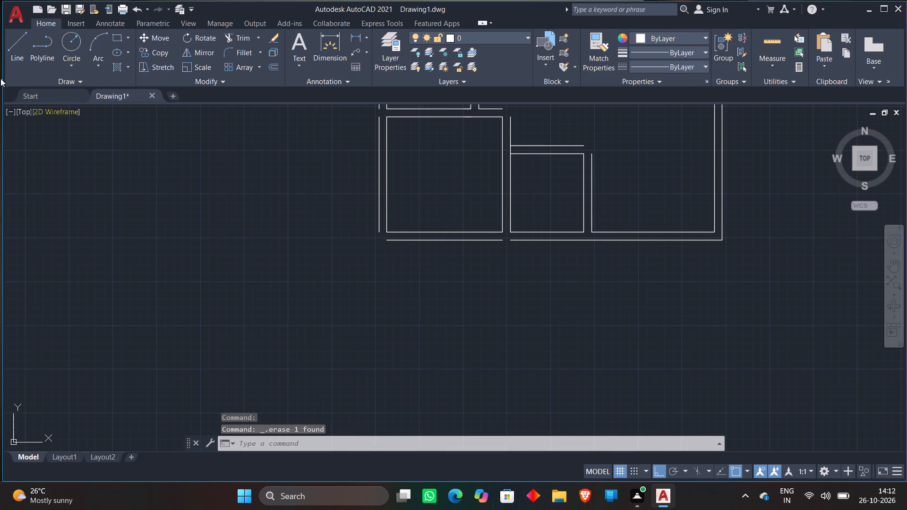
Draw a room's 10' left side down from the left end of the 11' room's outer bottom line and its 11' bottom side rightward.
click(17, 58)
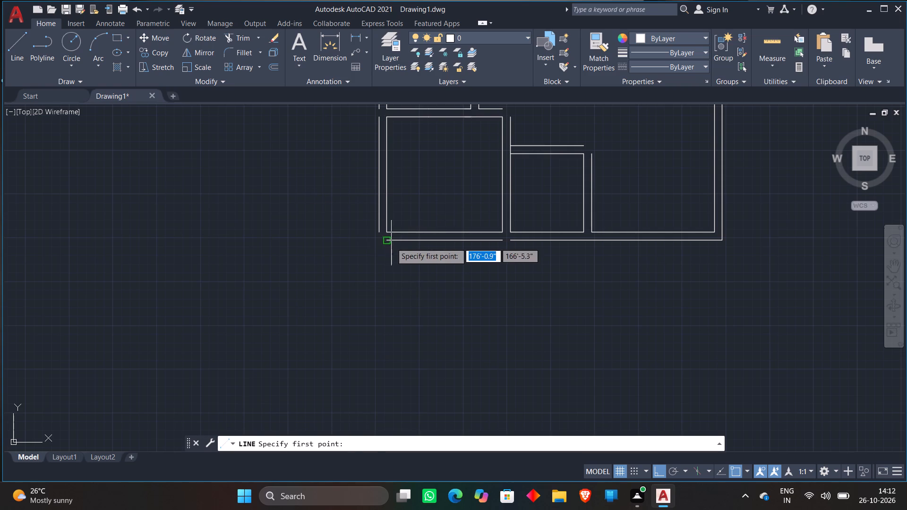
click(391, 243)
text(10')
key(Return)
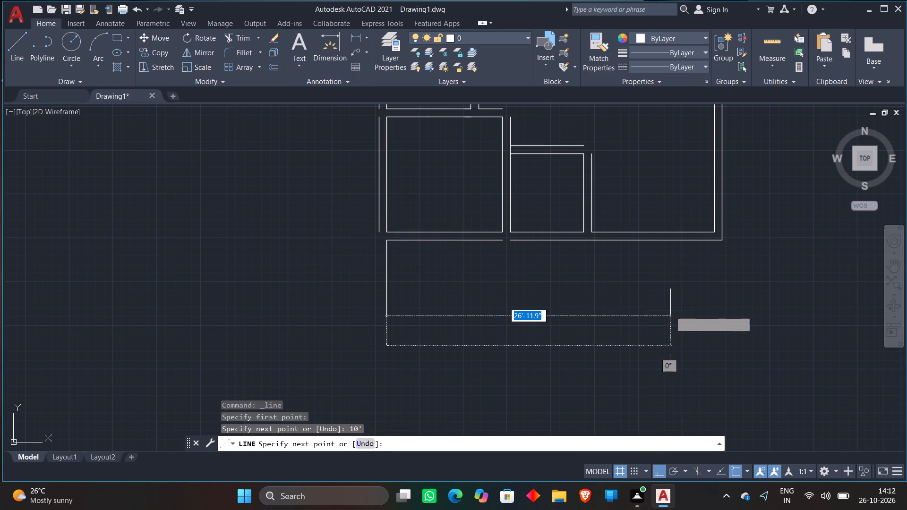
text(11'')
key(Return)
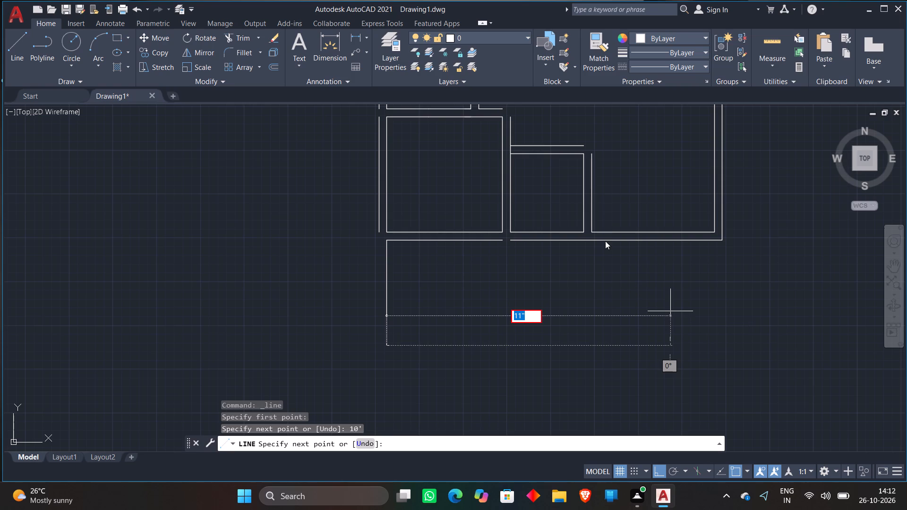
key(BackSpace)
text(11')
key(Return)
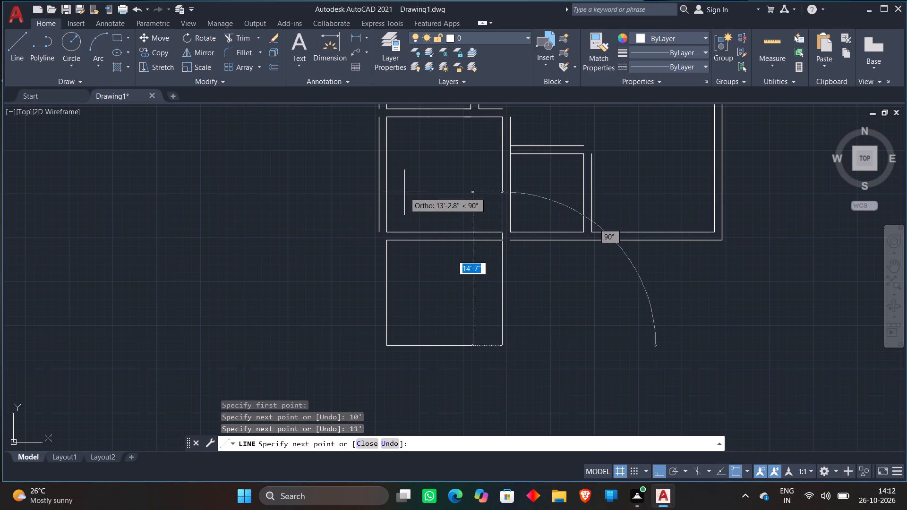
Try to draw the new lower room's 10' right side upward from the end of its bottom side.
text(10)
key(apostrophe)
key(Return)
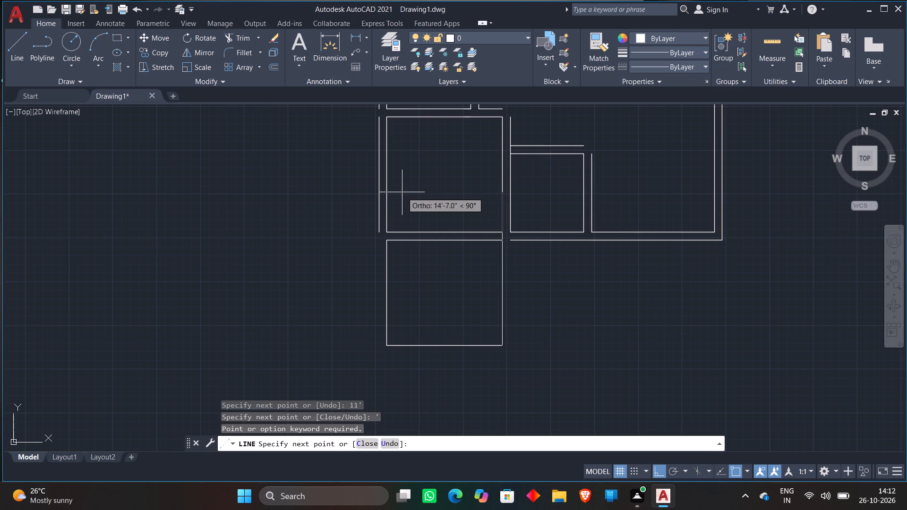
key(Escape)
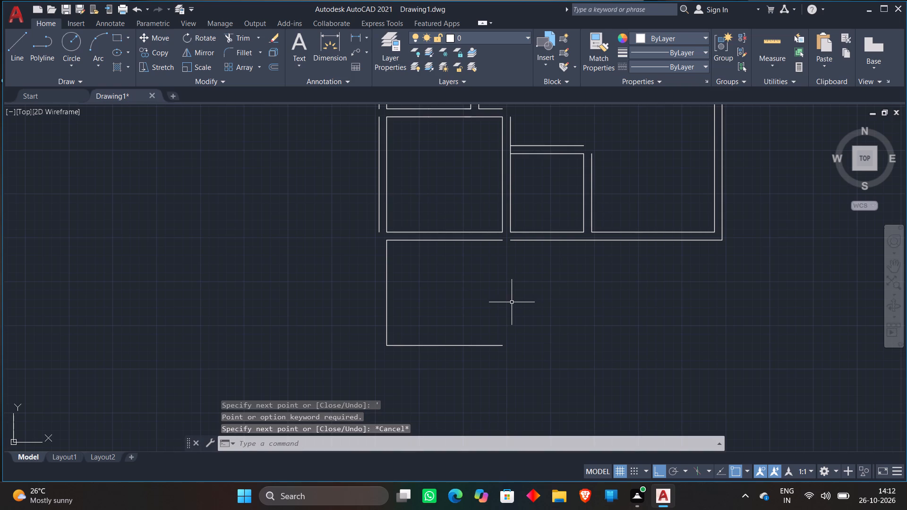
Draw the lower room's right side straight down from its top line's right end past the bottom side, and trim the overhang.
text(l)
key(space)
click(501, 241)
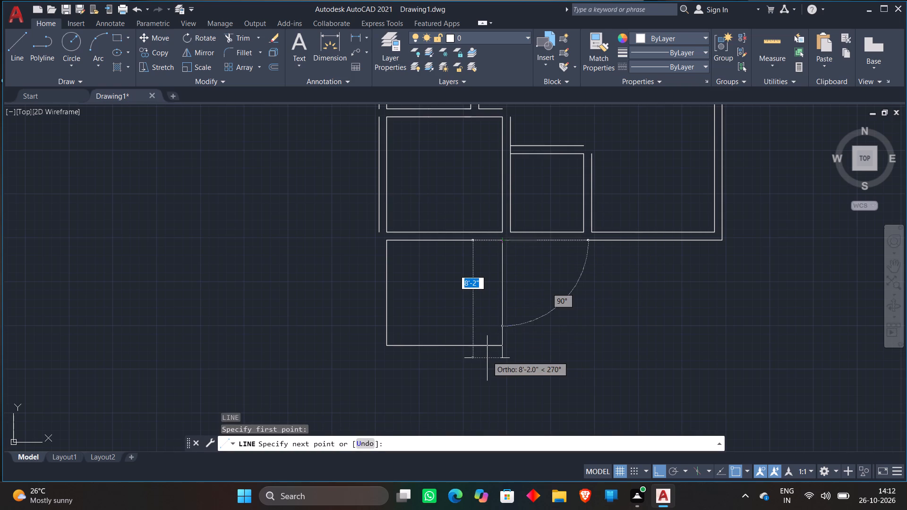
click(488, 360)
key(space)
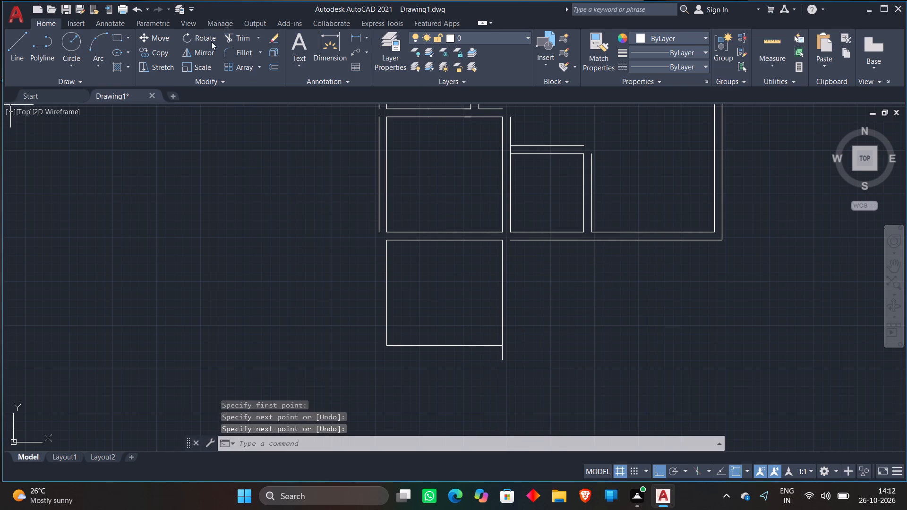
click(228, 35)
click(476, 361)
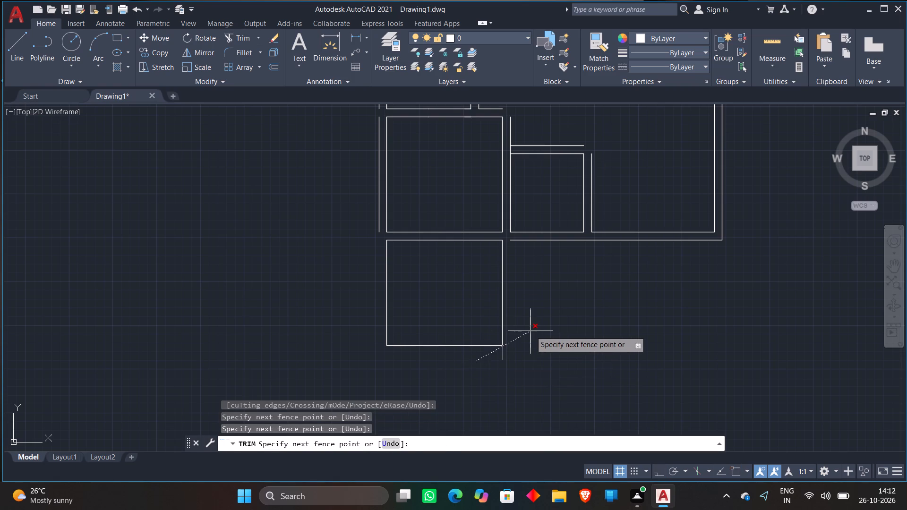
click(531, 331)
key(space)
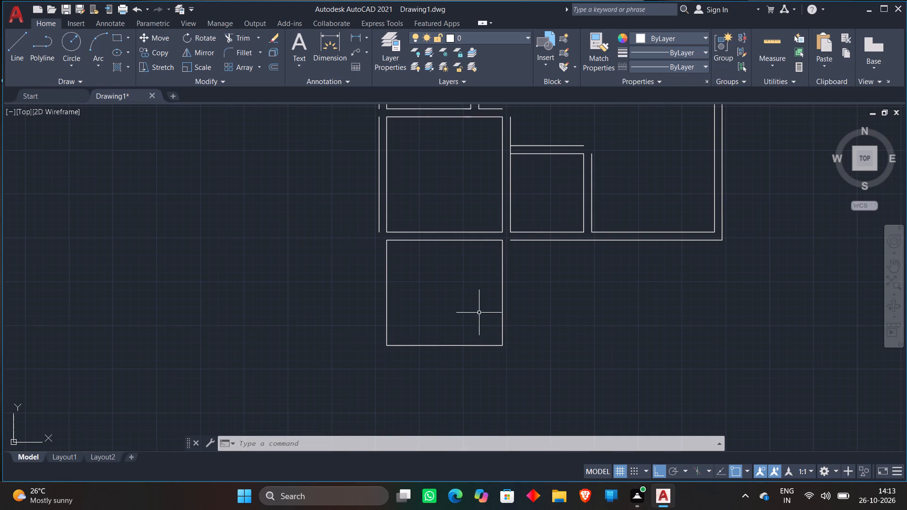
Offset the lower room's left, right and bottom sides outward by 9" for its outer wall lines.
click(277, 66)
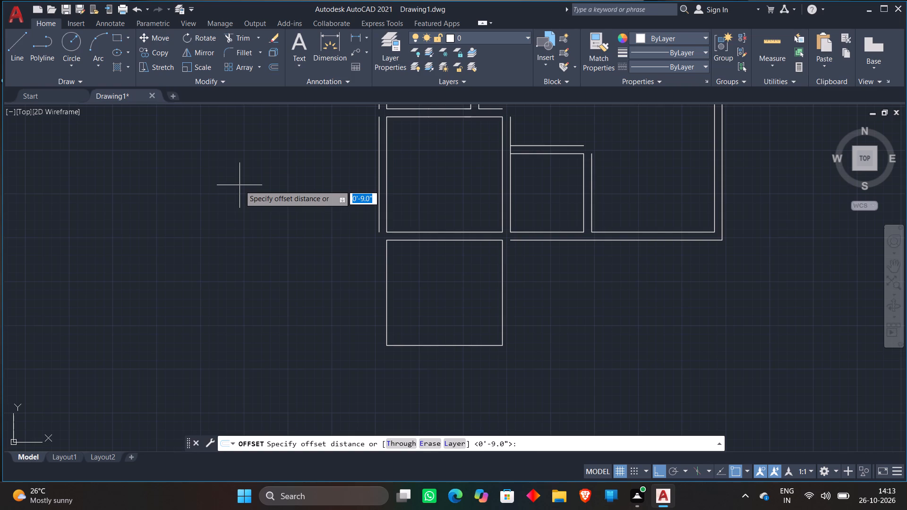
key(Return)
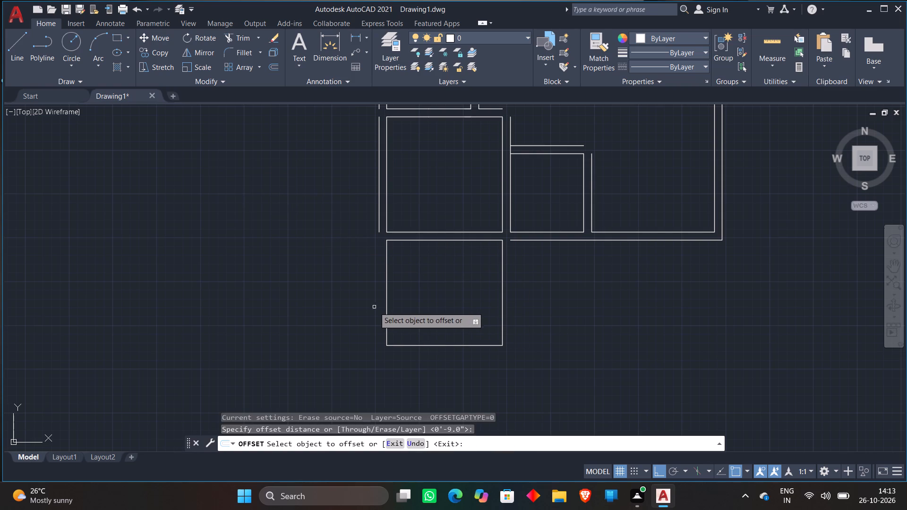
click(385, 313)
click(252, 304)
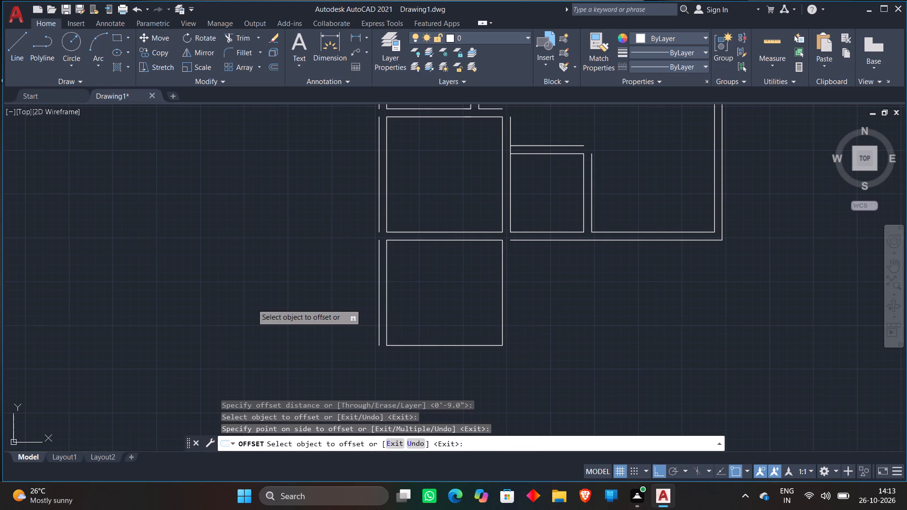
scroll(437, 324, down, 2)
click(465, 319)
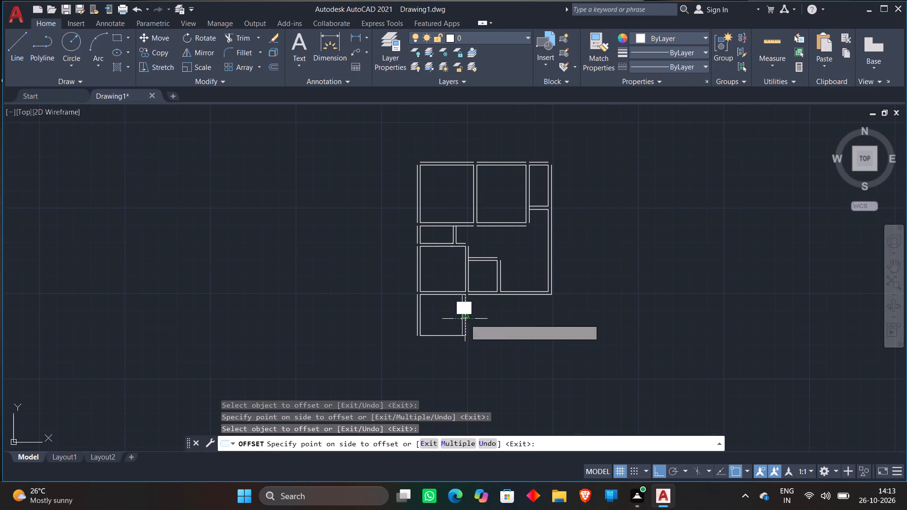
click(544, 318)
click(442, 336)
click(434, 364)
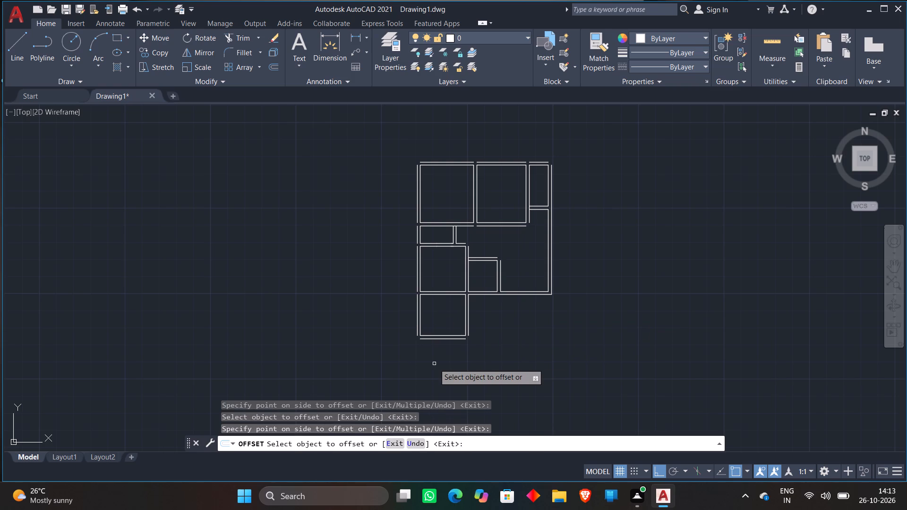
key(space)
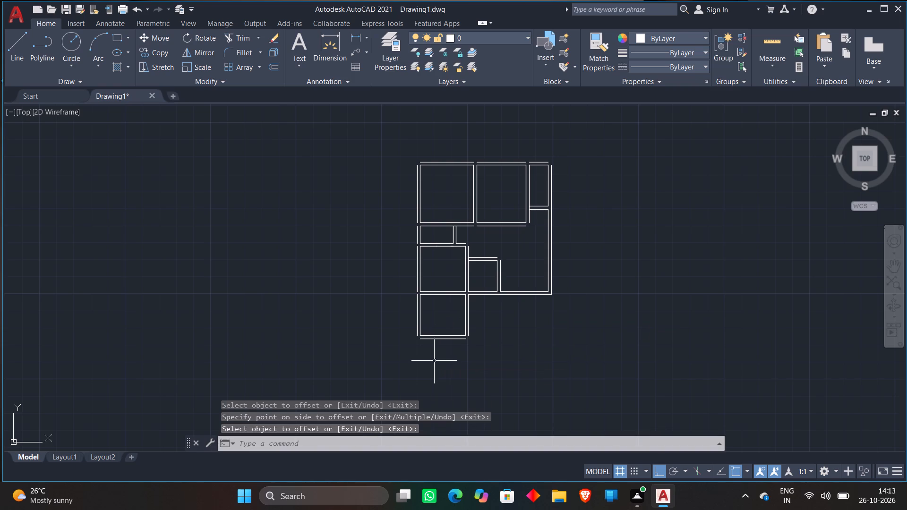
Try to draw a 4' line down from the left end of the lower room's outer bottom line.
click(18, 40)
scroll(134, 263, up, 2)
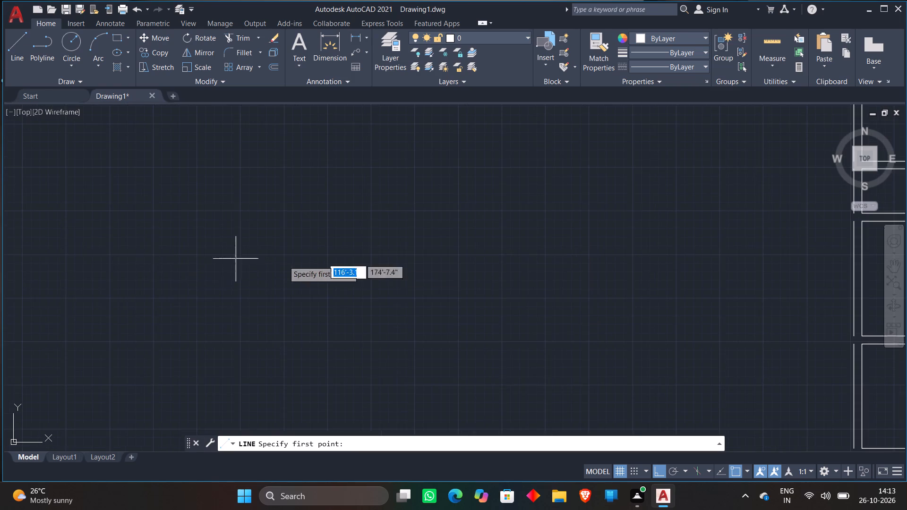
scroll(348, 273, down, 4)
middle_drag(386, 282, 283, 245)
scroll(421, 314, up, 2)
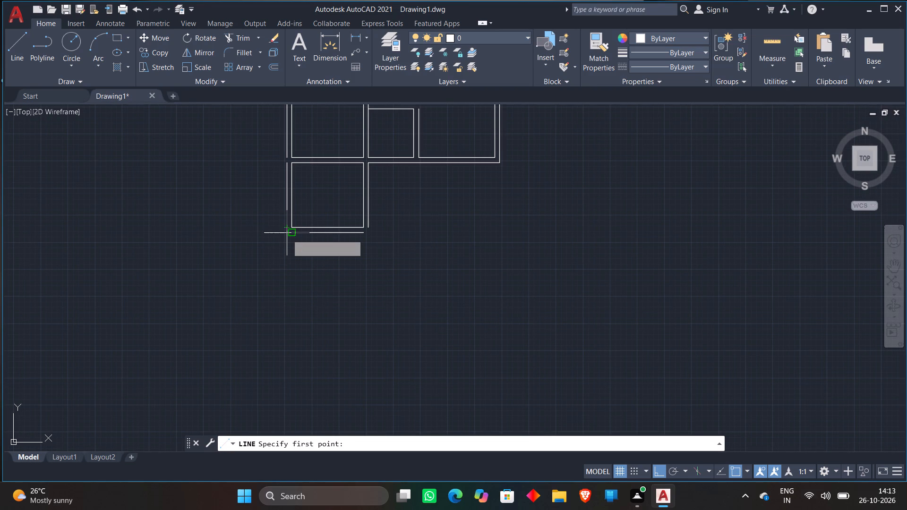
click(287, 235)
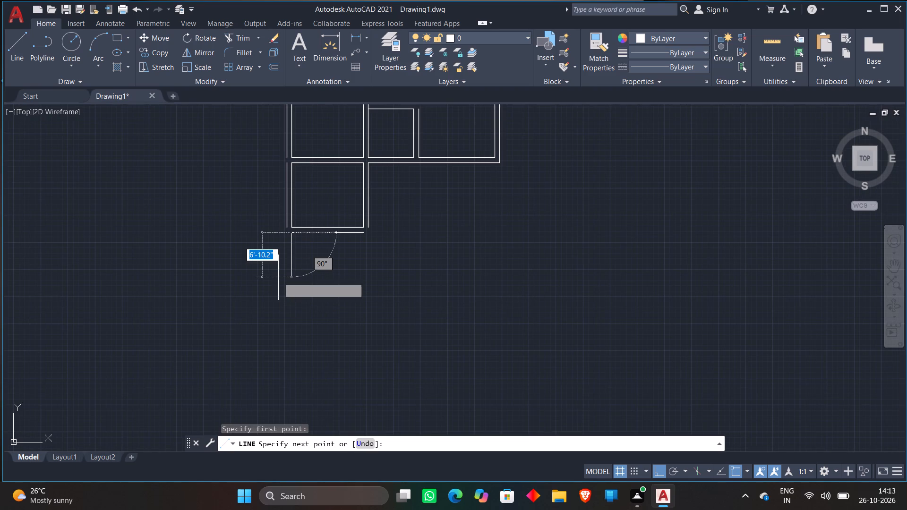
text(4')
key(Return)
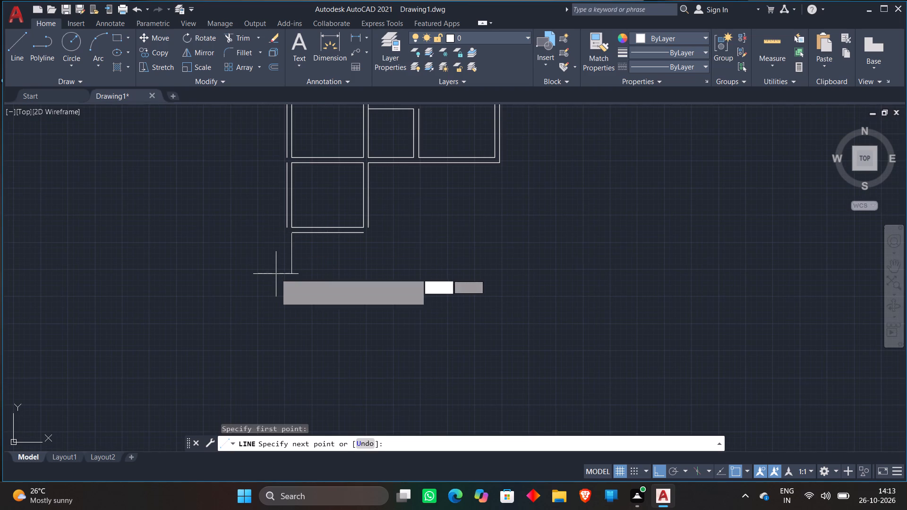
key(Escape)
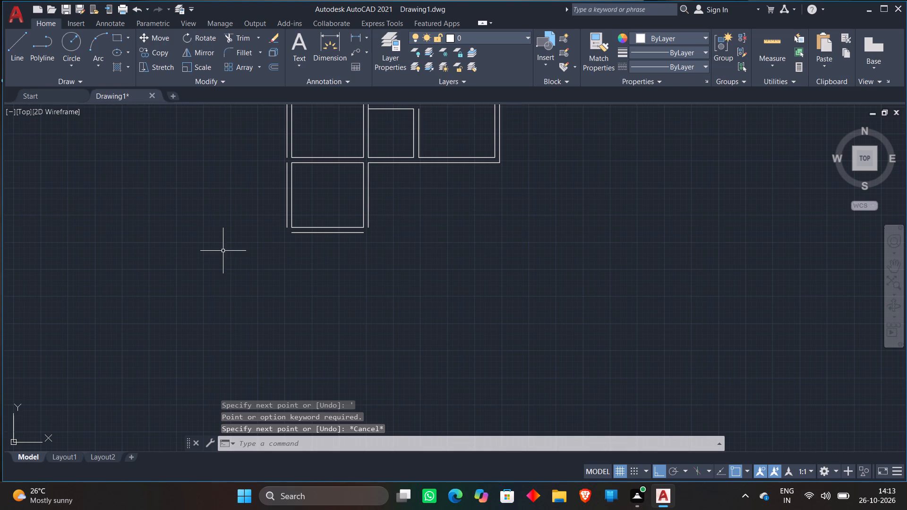
Draw a 4'9" line down from the lower room's outer left line, continuing horizontally rightward past the building's right side.
key(l)
key(space)
click(282, 229)
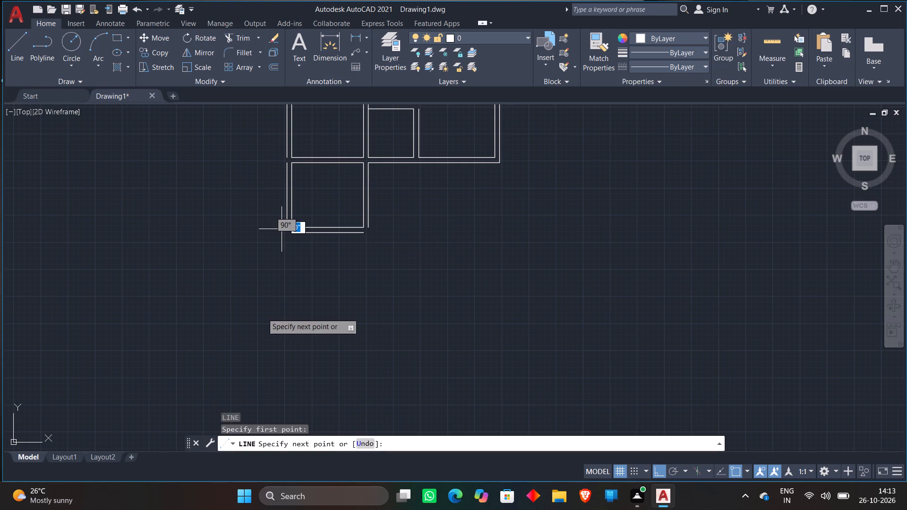
text(4'9)
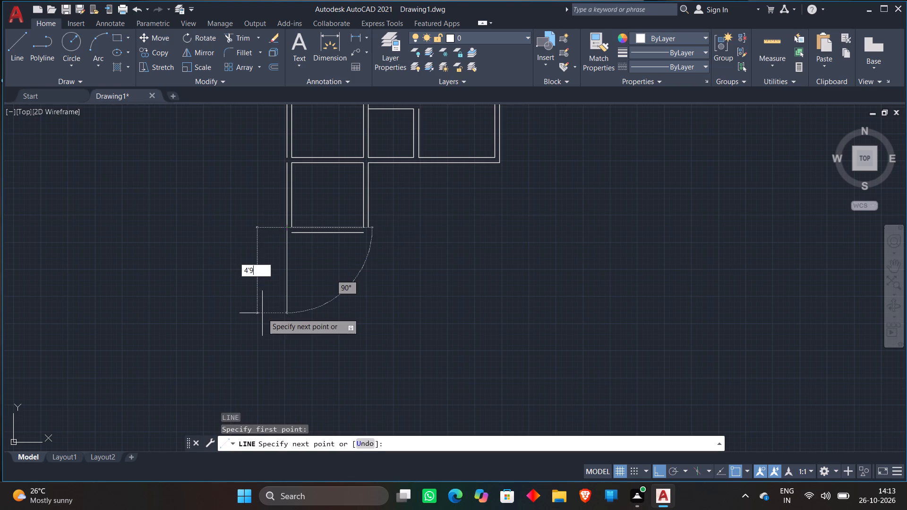
key(shift+quotedbl)
key(Return)
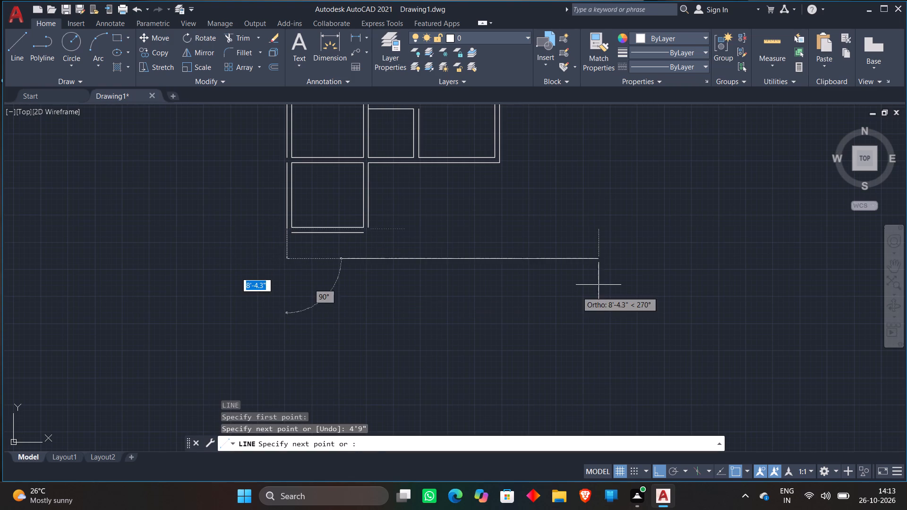
click(599, 280)
key(Escape)
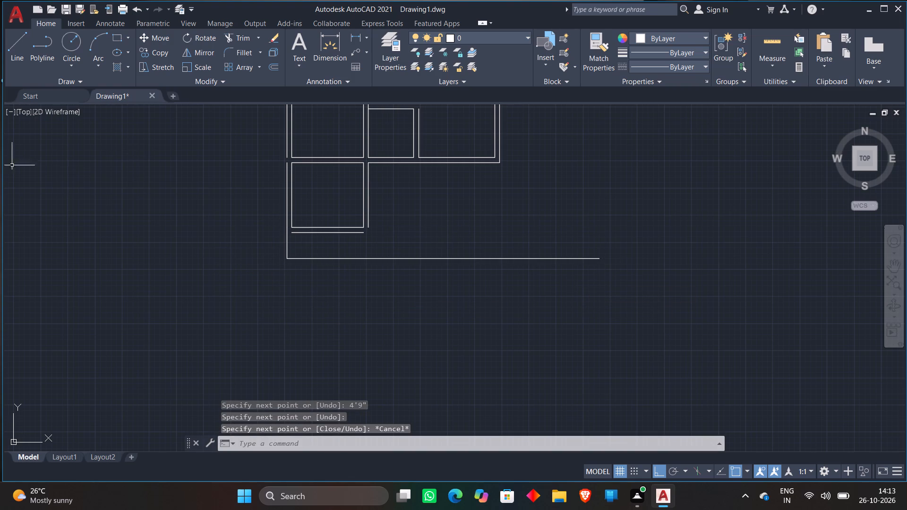
Draw a line down from the building's lower-right outer corner across the new bottom line, and trim both overhangs to a corner.
click(9, 43)
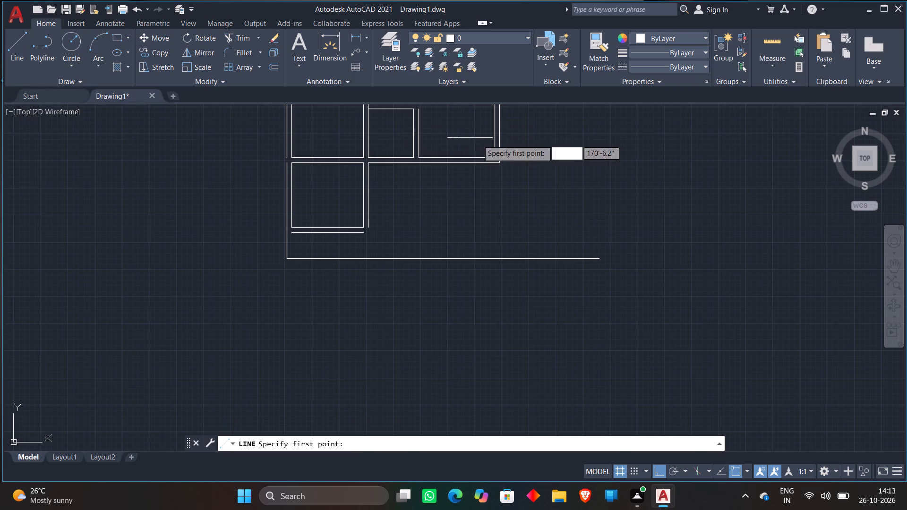
click(500, 164)
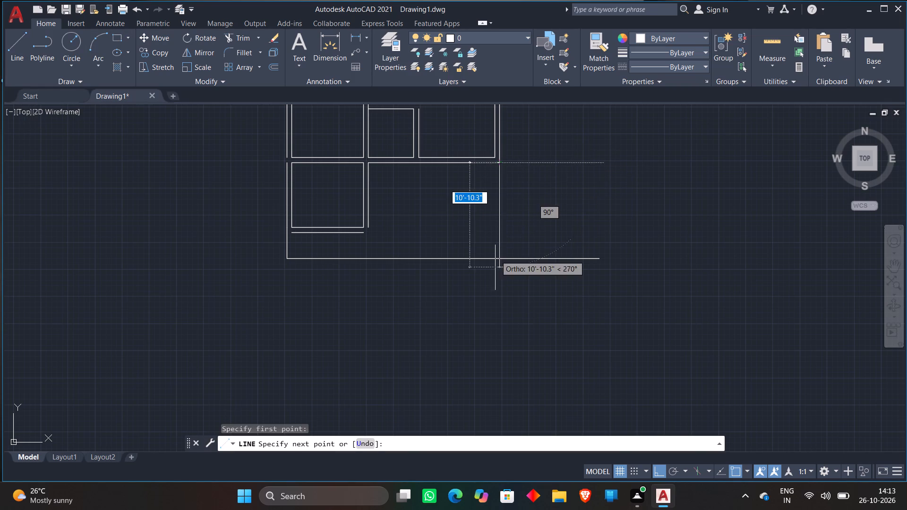
click(492, 287)
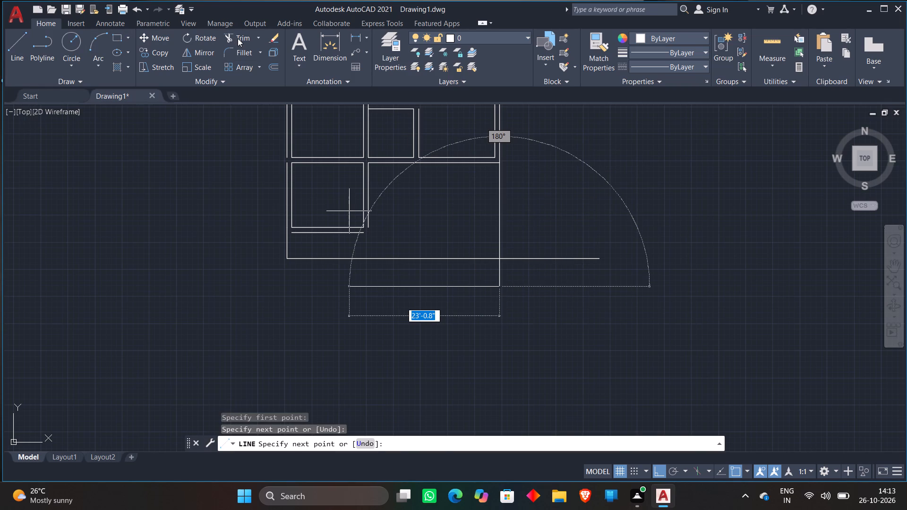
click(238, 38)
click(461, 295)
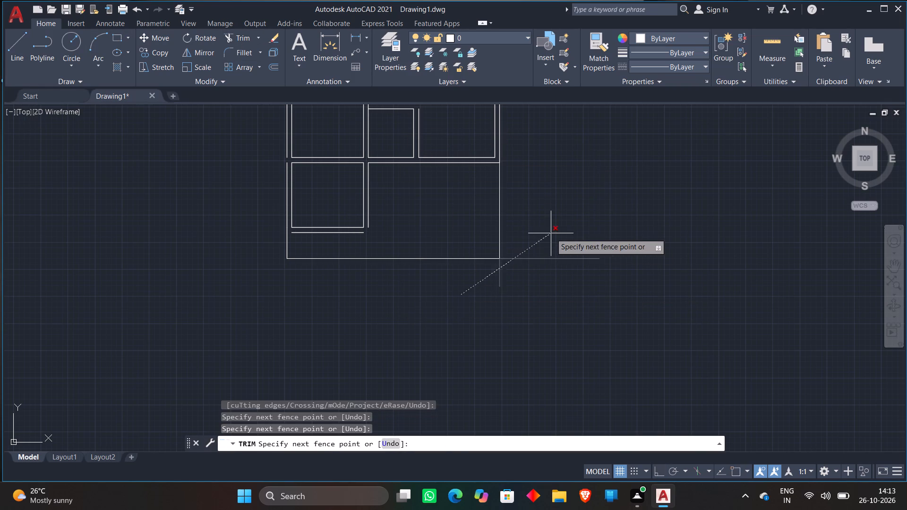
click(551, 233)
Fillet the outer wall lines at the building's top-left and top-right corners to close both corners.
scroll(551, 240, down, 2)
middle_drag(551, 240, 555, 298)
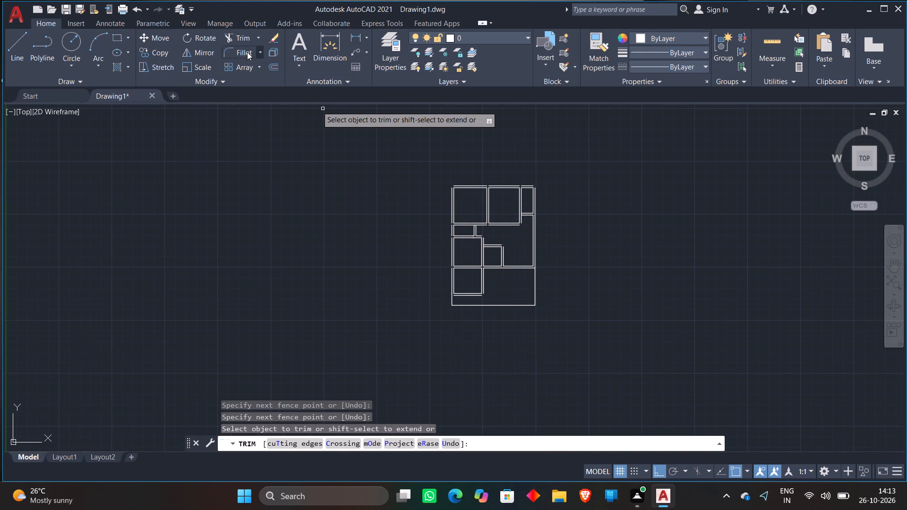
click(247, 52)
scroll(489, 171, up, 3)
click(348, 231)
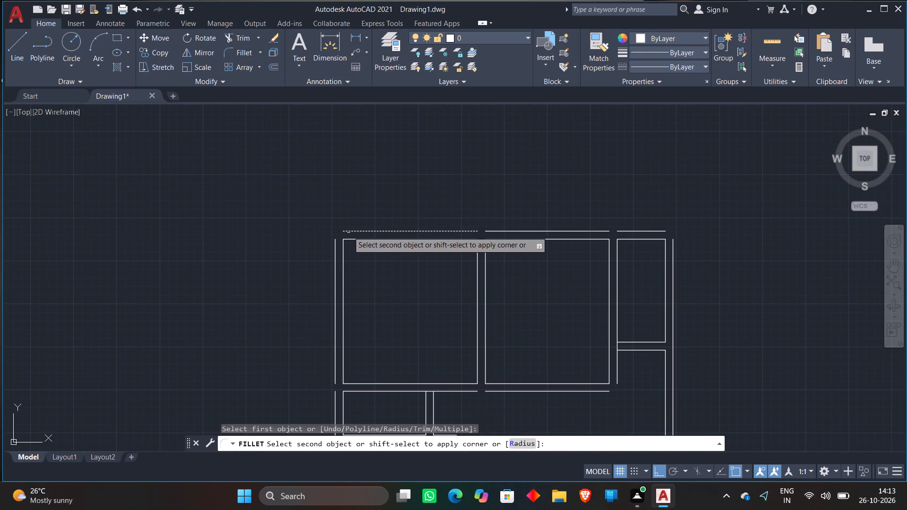
click(335, 238)
click(238, 58)
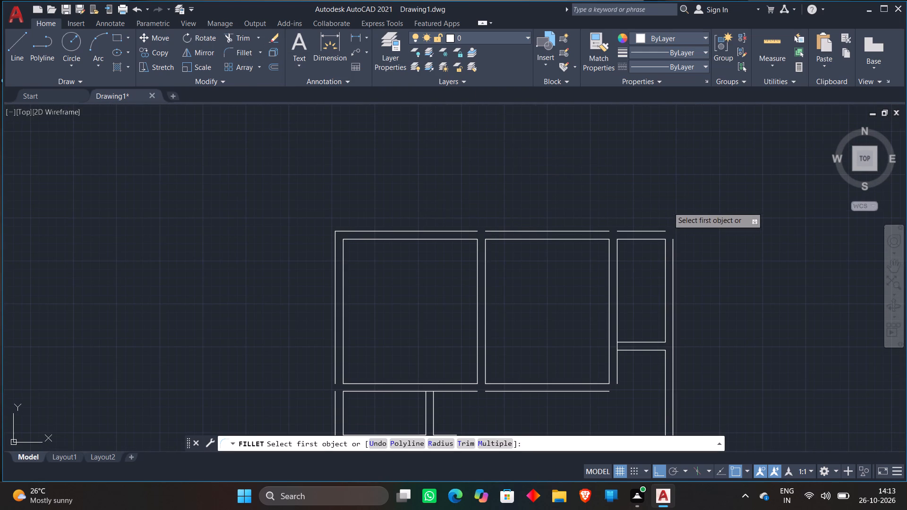
middle_drag(670, 203, 584, 173)
click(576, 201)
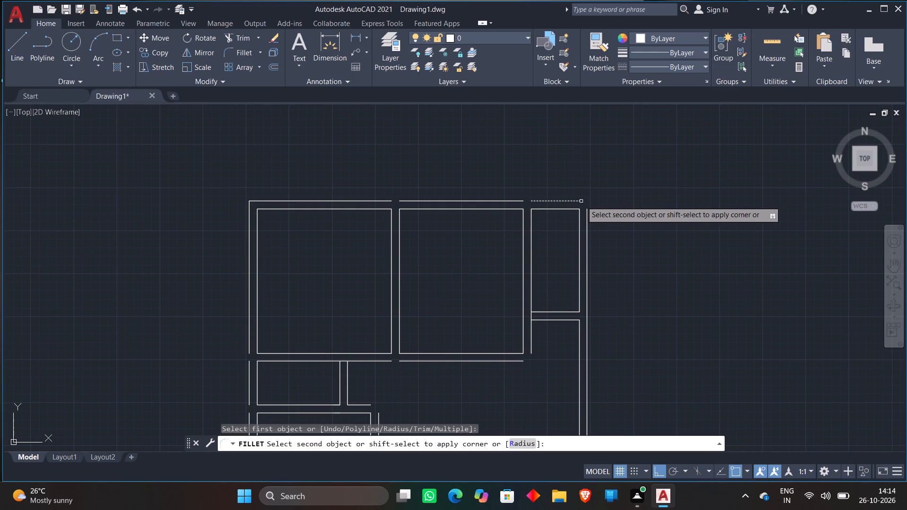
click(588, 209)
Fillet the lower room's outer right line with its outer bottom line to form a sharp corner.
scroll(631, 151, down, 2)
middle_drag(631, 152, 559, 147)
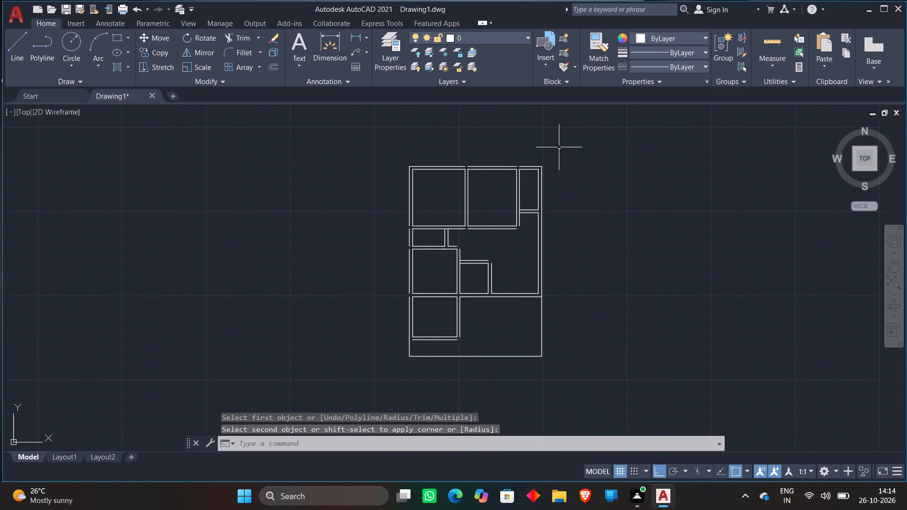
click(237, 52)
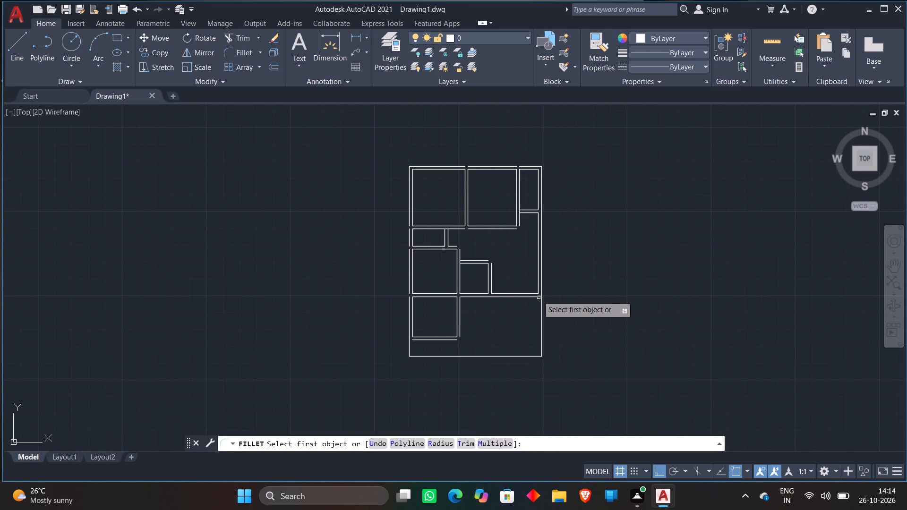
scroll(538, 295, up, 1)
scroll(396, 370, up, 2)
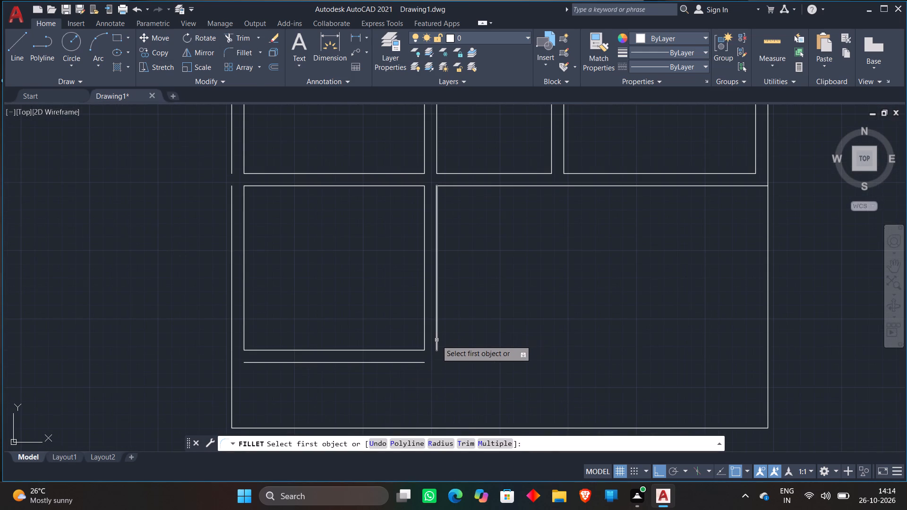
click(436, 340)
click(420, 364)
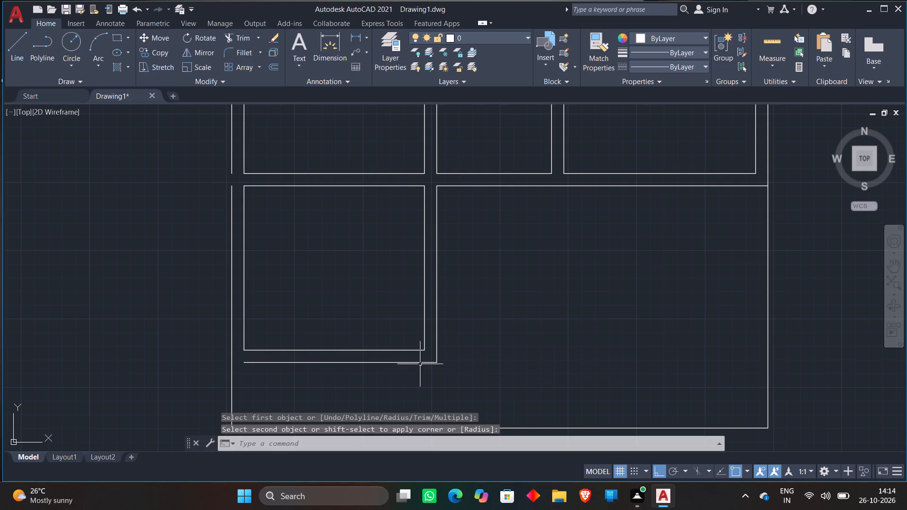
Extend the lower room's outer bottom line to the building's outer left line, and close the gap in that left line above the lower room.
scroll(256, 232, down, 1)
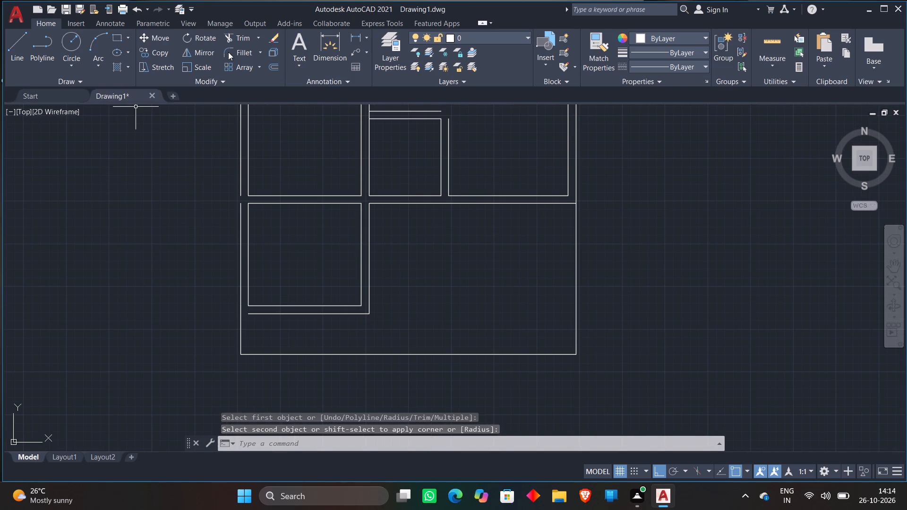
click(257, 40)
click(247, 82)
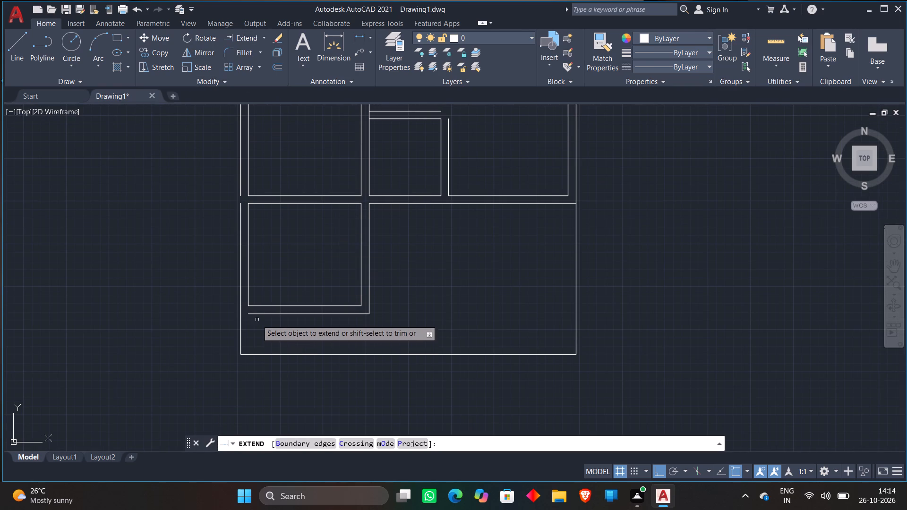
click(257, 315)
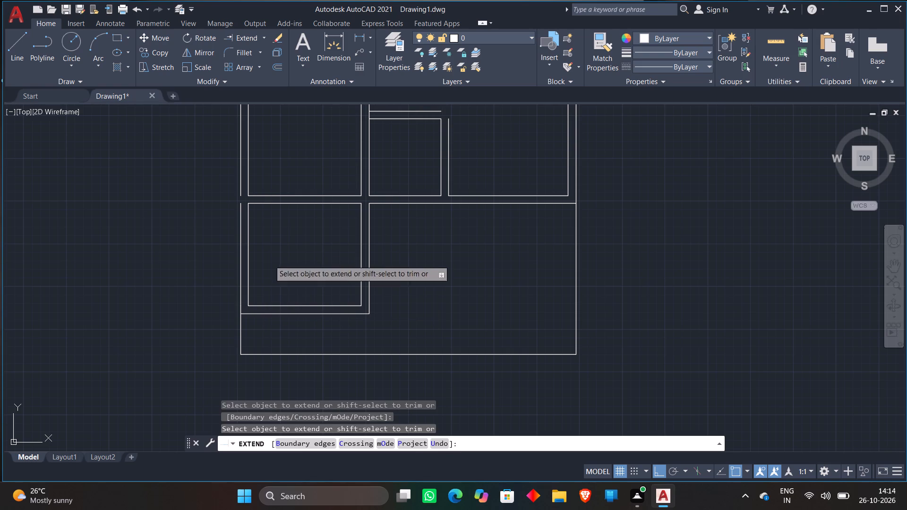
click(240, 189)
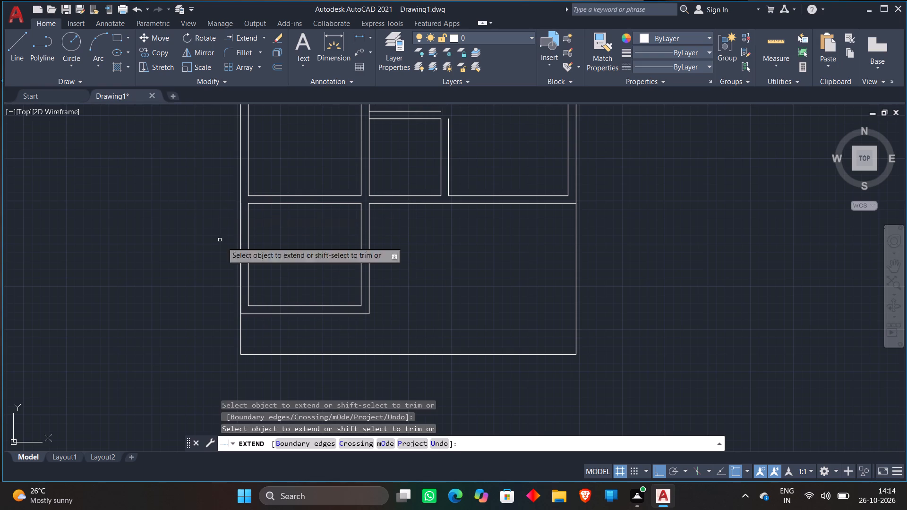
Extend the wall line below the two large upper rooms across its gaps, up to the building's inner right line.
scroll(403, 234, down, 1)
middle_drag(402, 235, 406, 320)
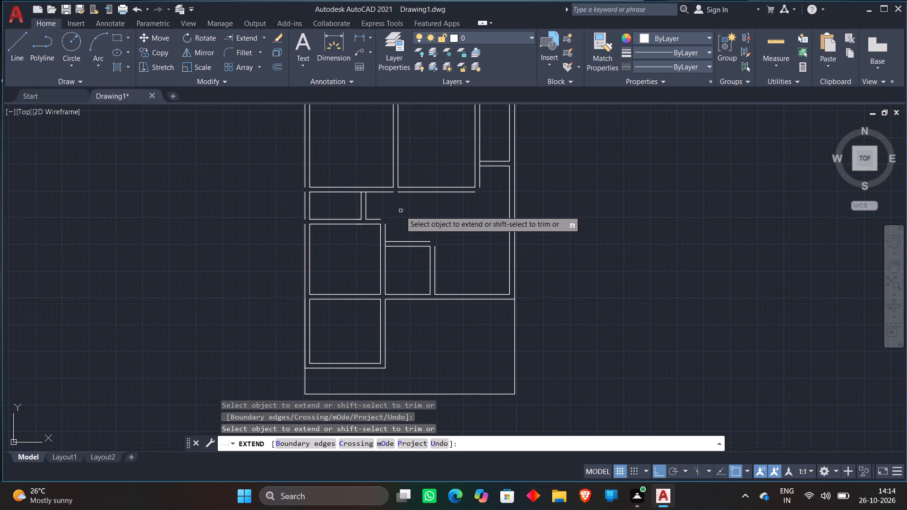
click(396, 193)
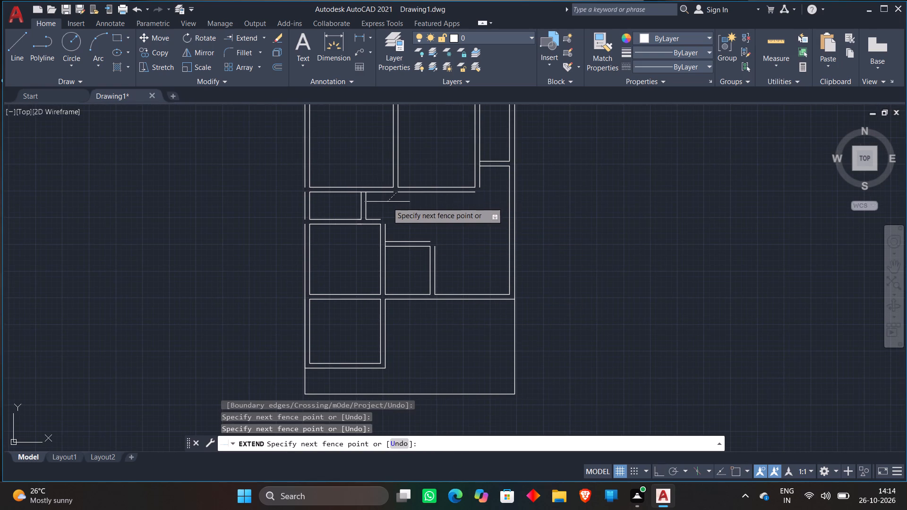
scroll(387, 202, up, 3)
click(392, 166)
click(396, 161)
scroll(398, 189, down, 2)
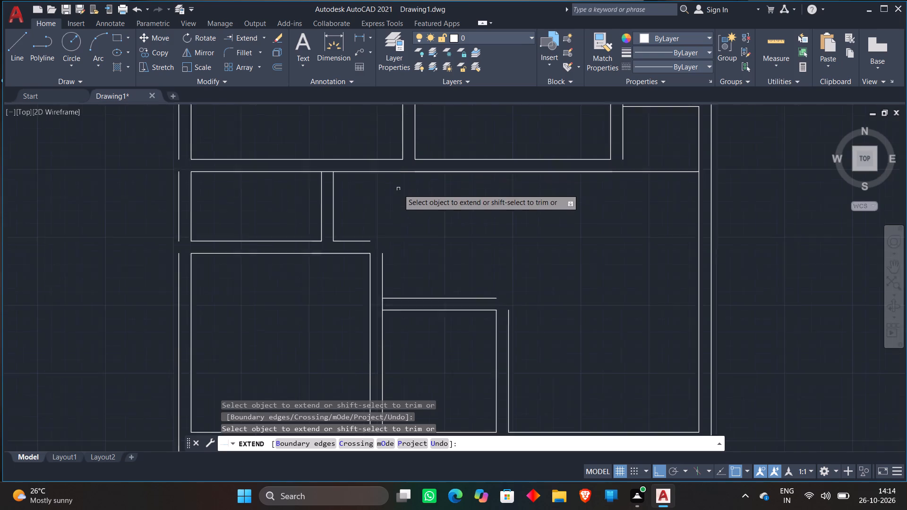
Extend the outer top line across its gaps above both partition walls, and the outer left line down across its remaining gap.
scroll(317, 178, down, 1)
middle_drag(327, 152, 335, 246)
click(382, 174)
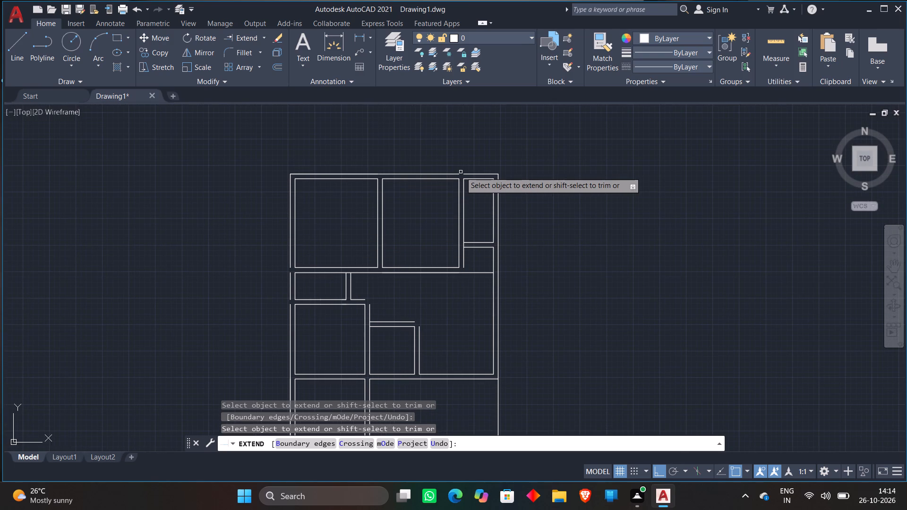
click(466, 175)
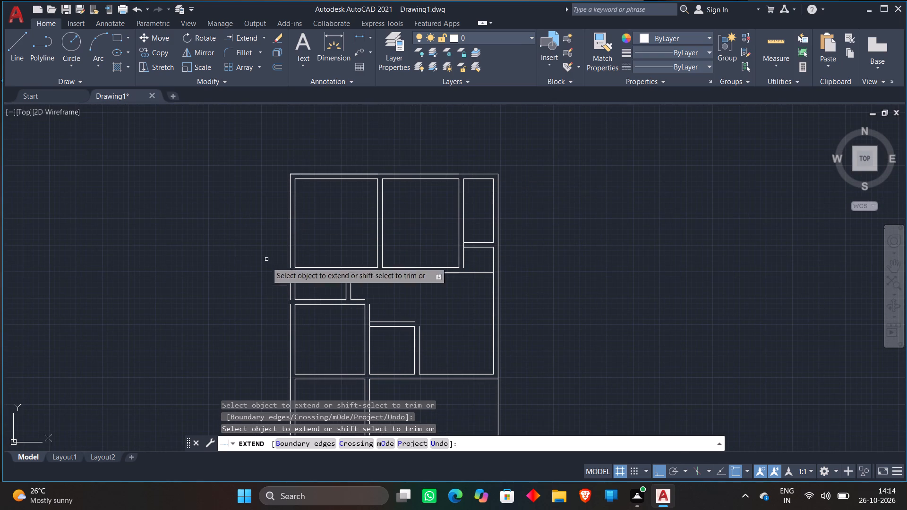
click(291, 265)
scroll(240, 210, down, 1)
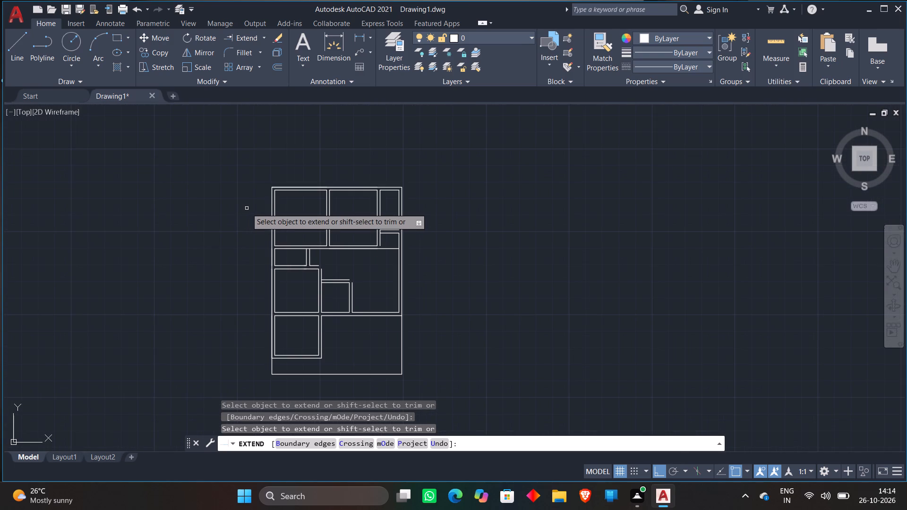
key(space)
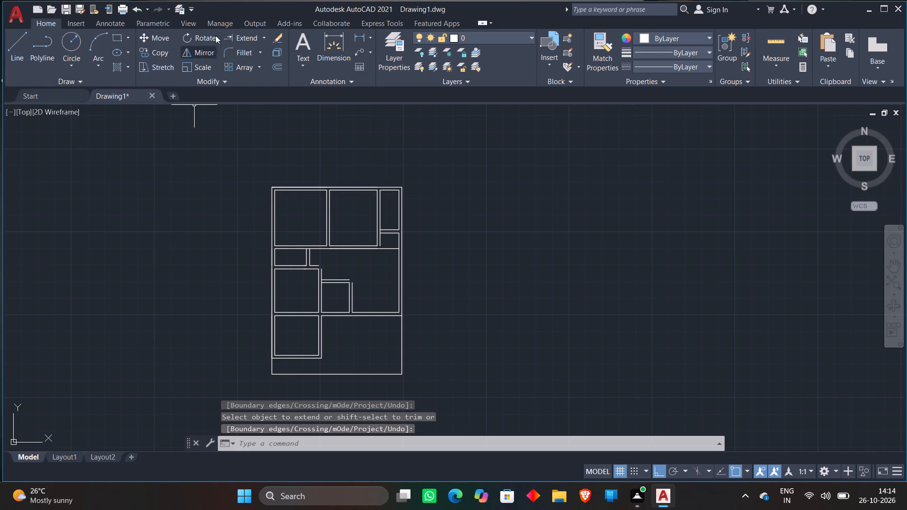
Fillet the open outer wall corners at the top right of the middle-left room and of the small room beside it.
click(244, 48)
scroll(333, 276, up, 2)
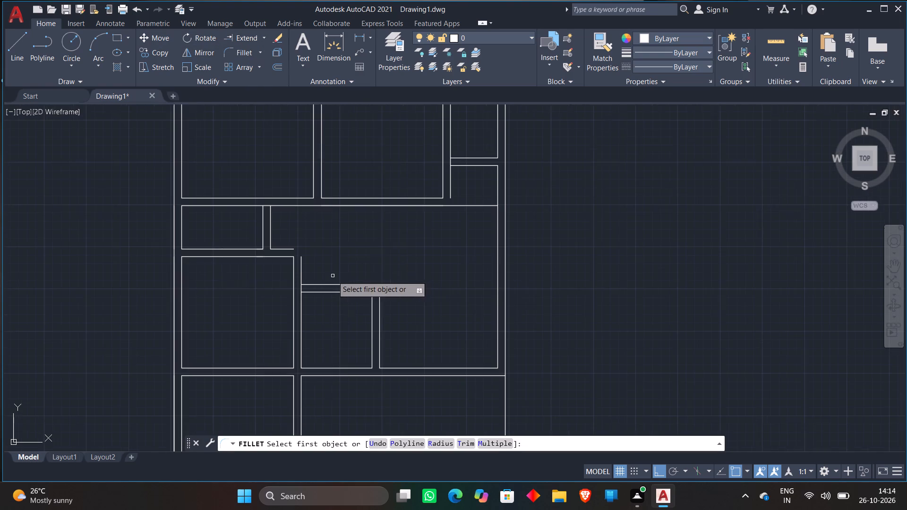
click(288, 248)
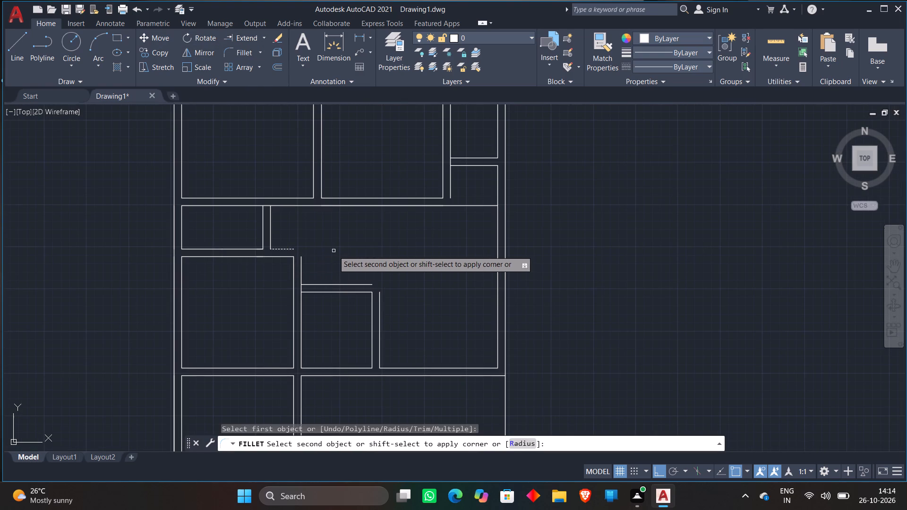
click(300, 258)
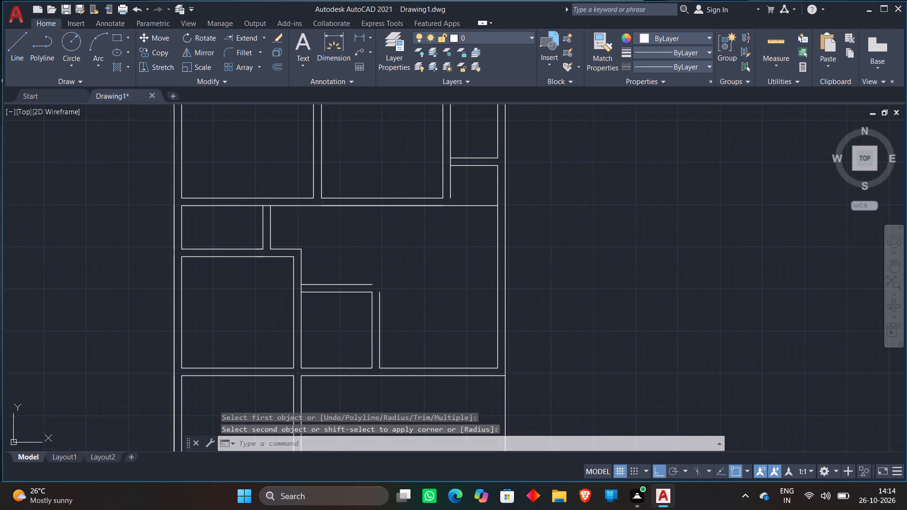
click(247, 49)
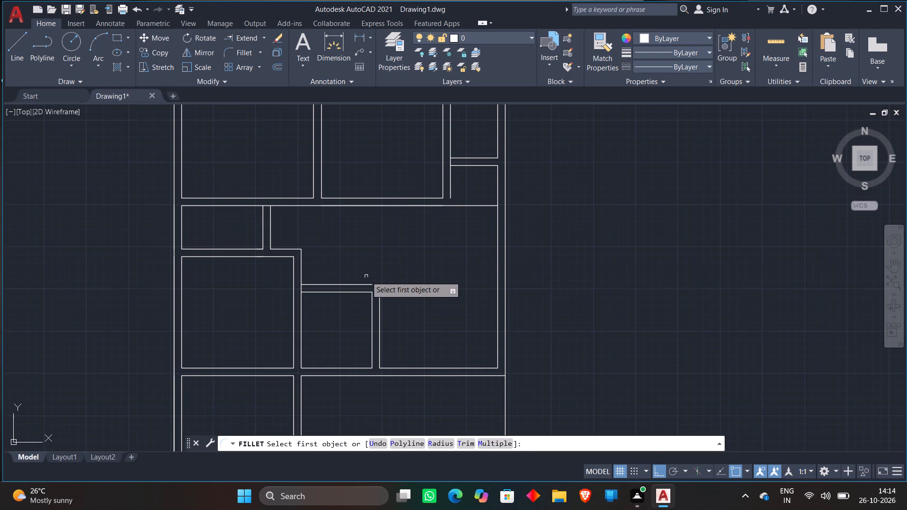
click(368, 284)
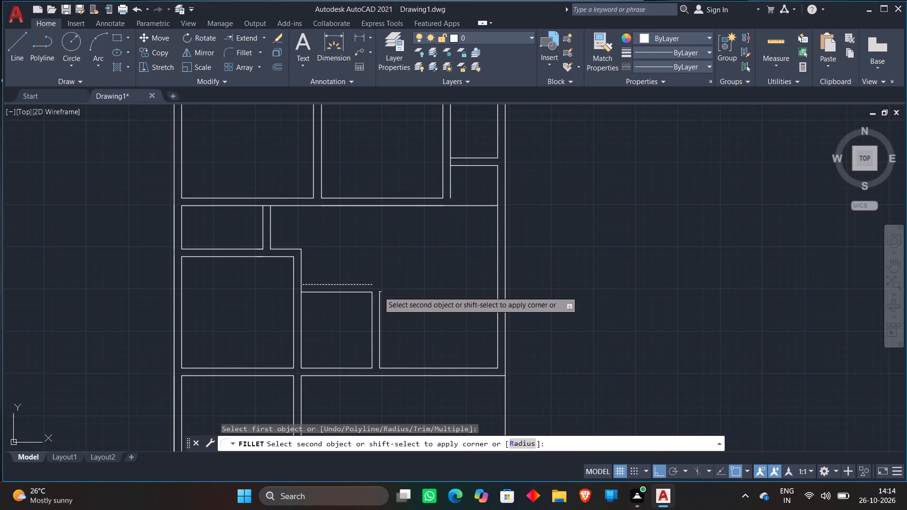
click(379, 295)
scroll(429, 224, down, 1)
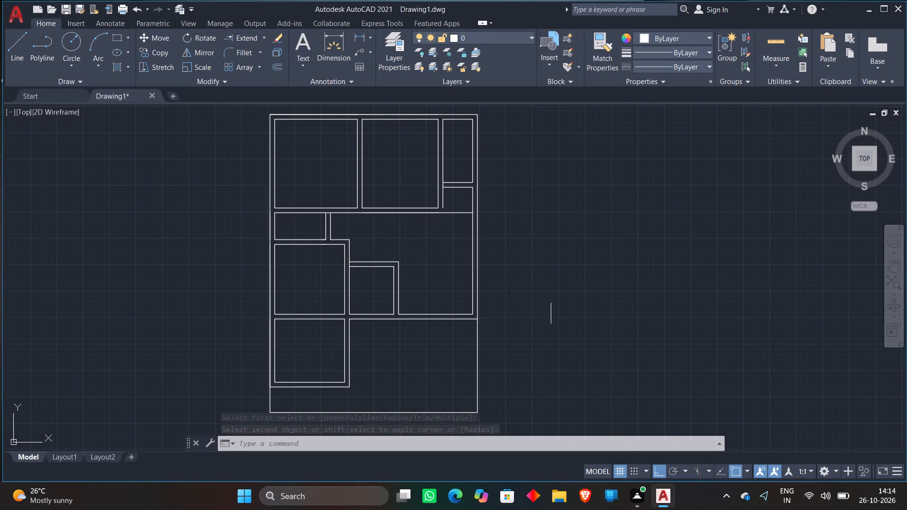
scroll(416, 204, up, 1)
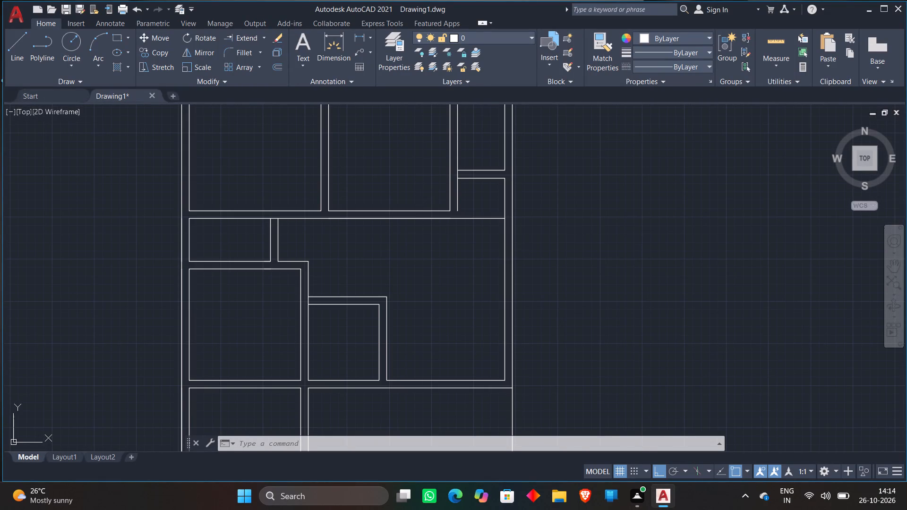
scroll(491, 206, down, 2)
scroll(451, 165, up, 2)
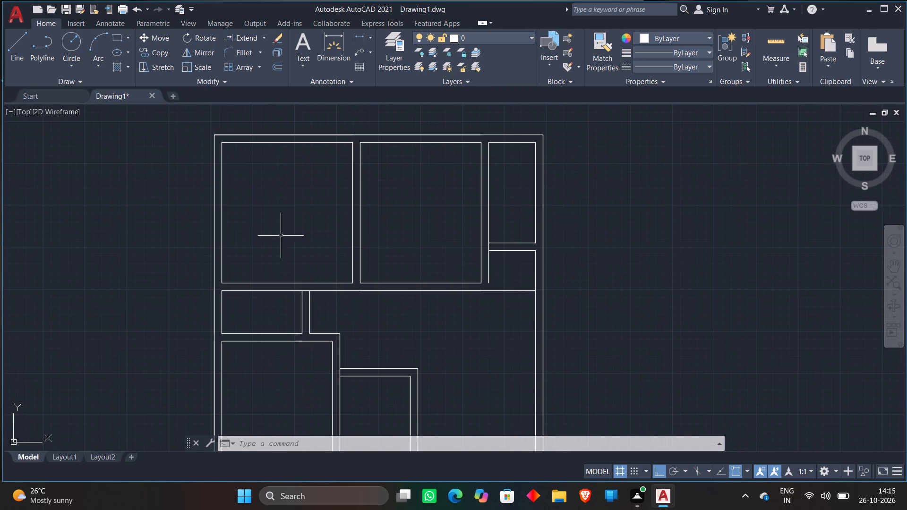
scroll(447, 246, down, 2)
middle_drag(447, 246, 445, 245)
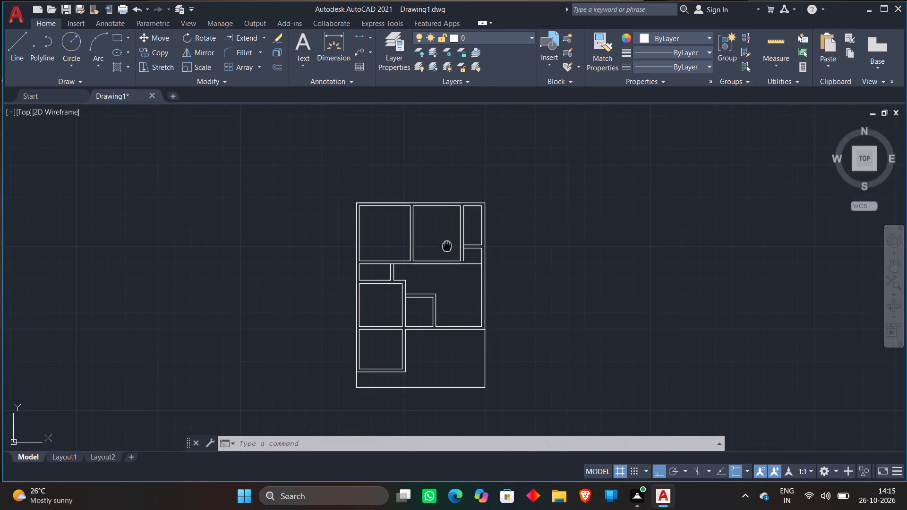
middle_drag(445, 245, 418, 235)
Offset both faces of the partition between the two large upper rooms by 3", each into its adjoining room.
click(276, 67)
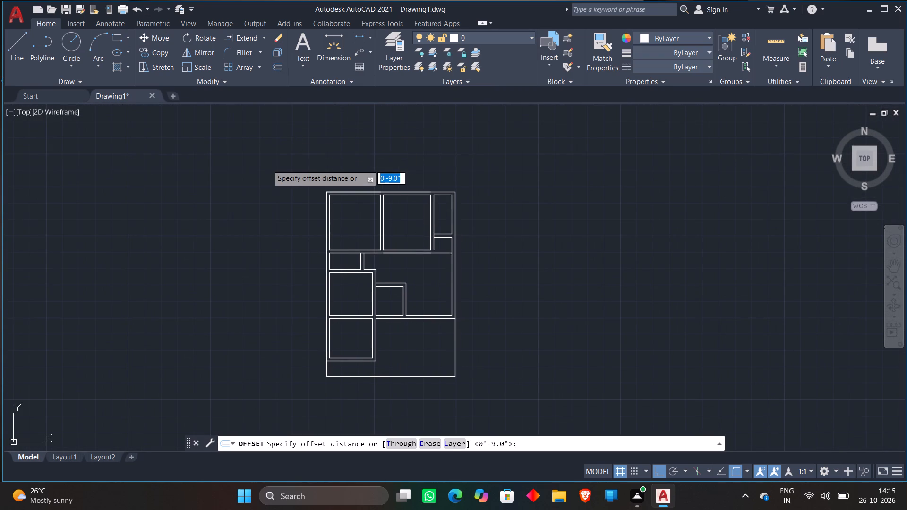
text(3")
key(Return)
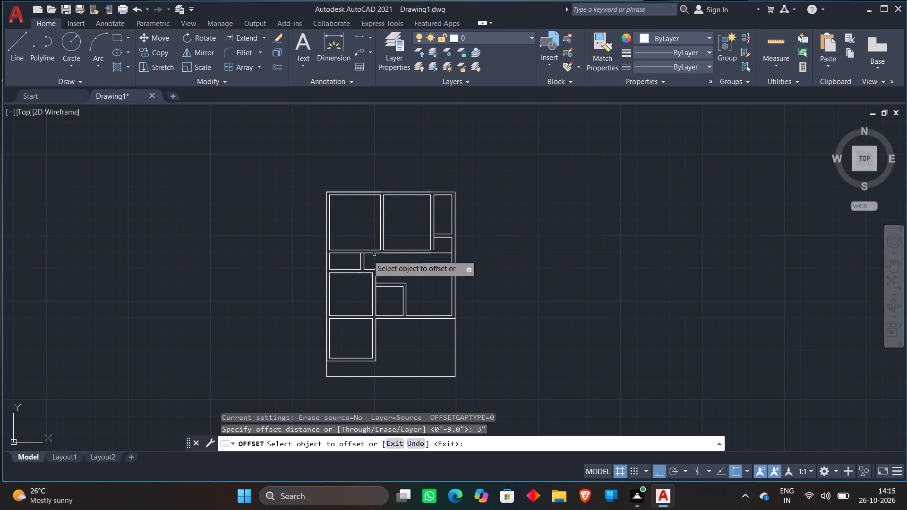
scroll(339, 249, up, 2)
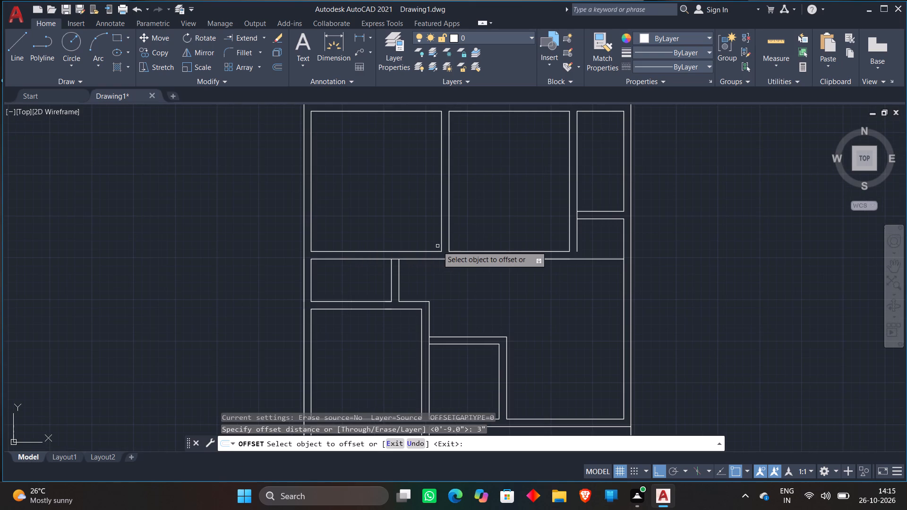
scroll(441, 233, up, 3)
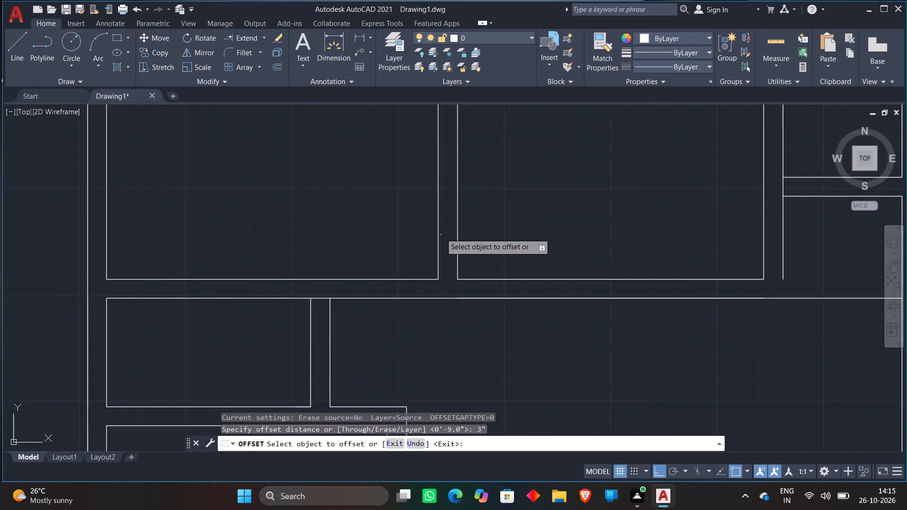
click(434, 240)
click(327, 231)
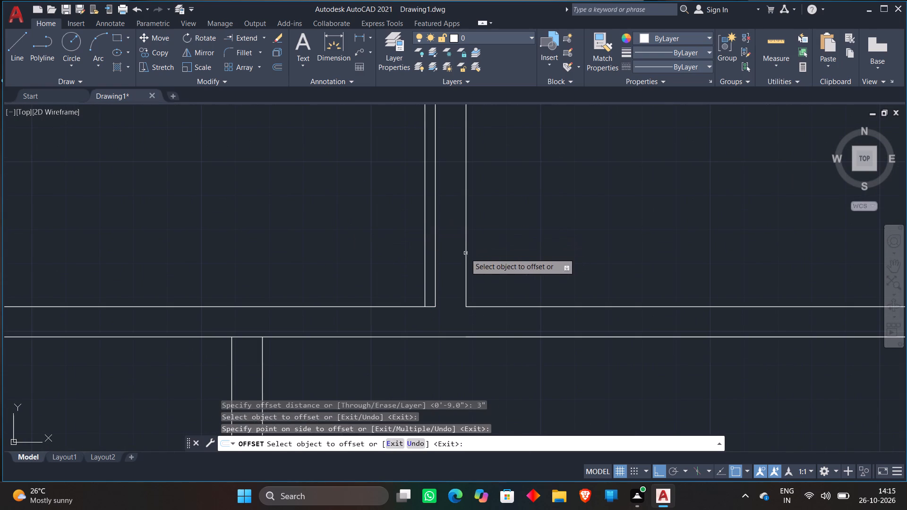
click(464, 254)
click(557, 240)
scroll(557, 239, down, 2)
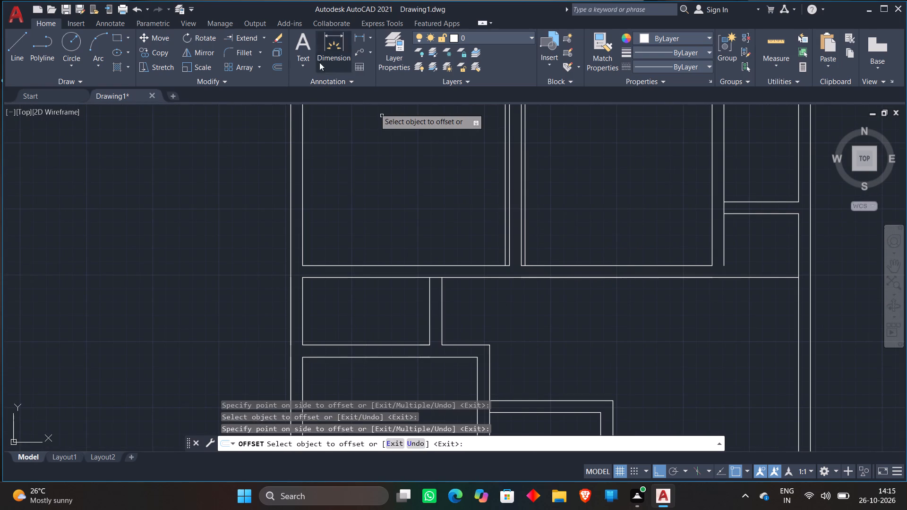
Extend both 3" offset lines down across the wall below the two large upper rooms.
click(249, 40)
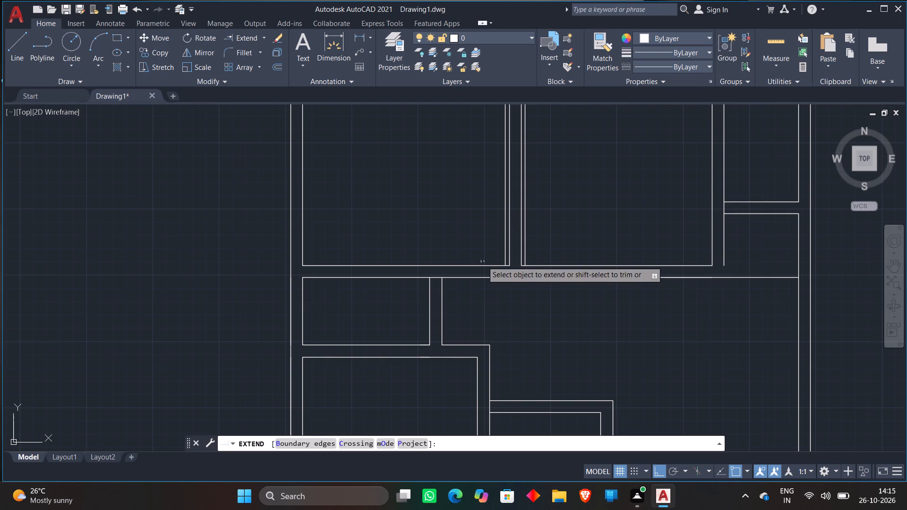
scroll(483, 260, up, 2)
click(537, 256)
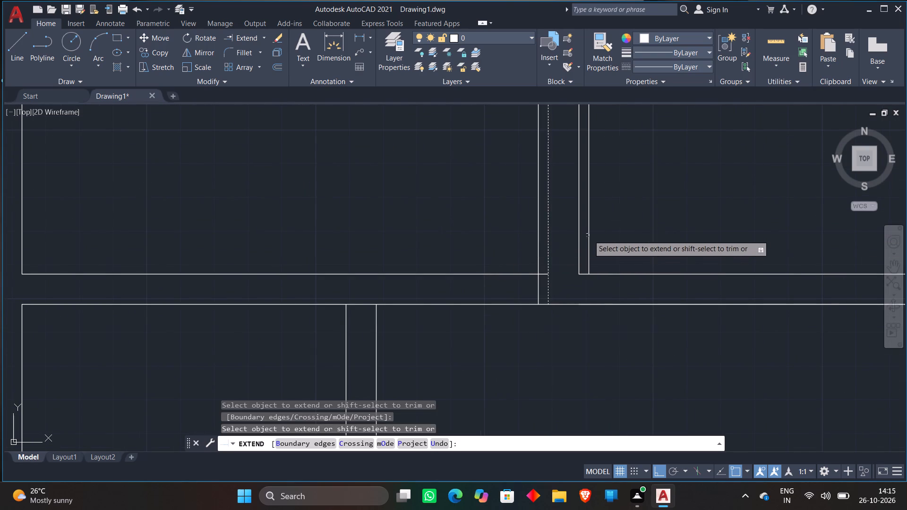
click(589, 245)
scroll(652, 229, down, 1)
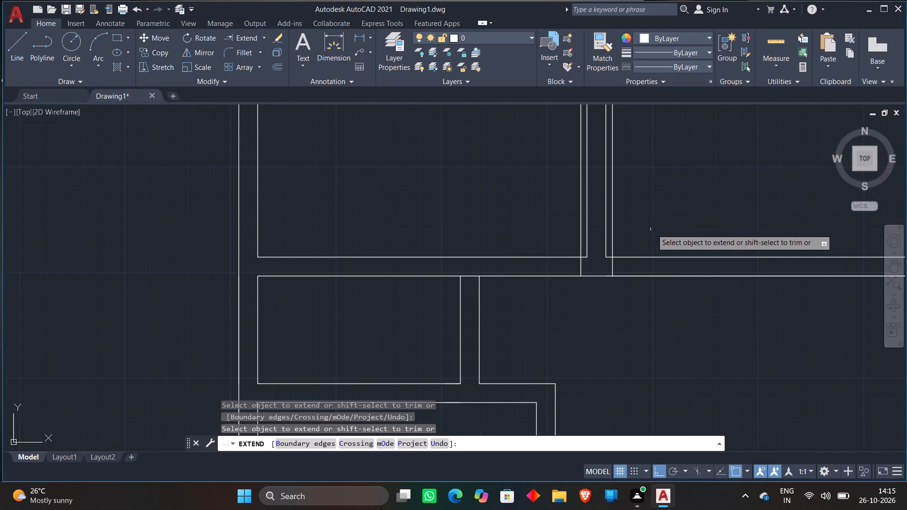
Offset the two extended lines by 2', each further into its own upper room, away from the partition.
click(279, 67)
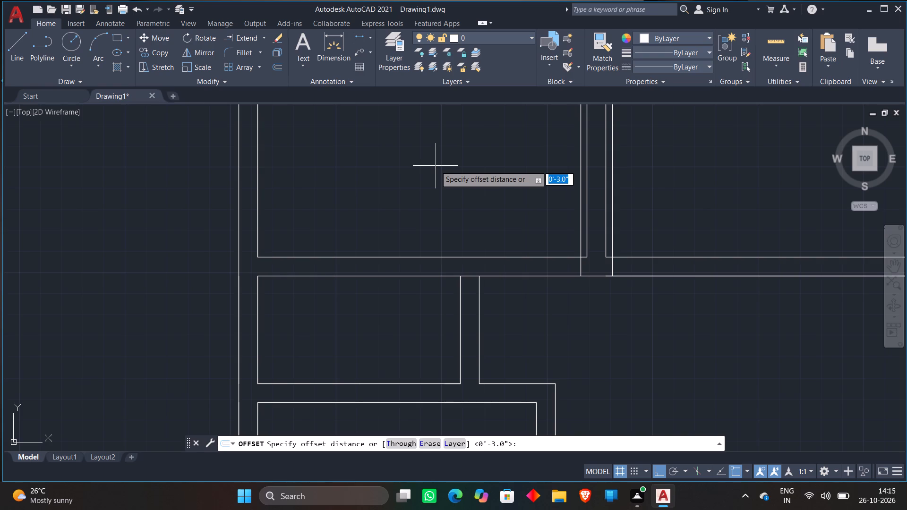
text(2')
key(Return)
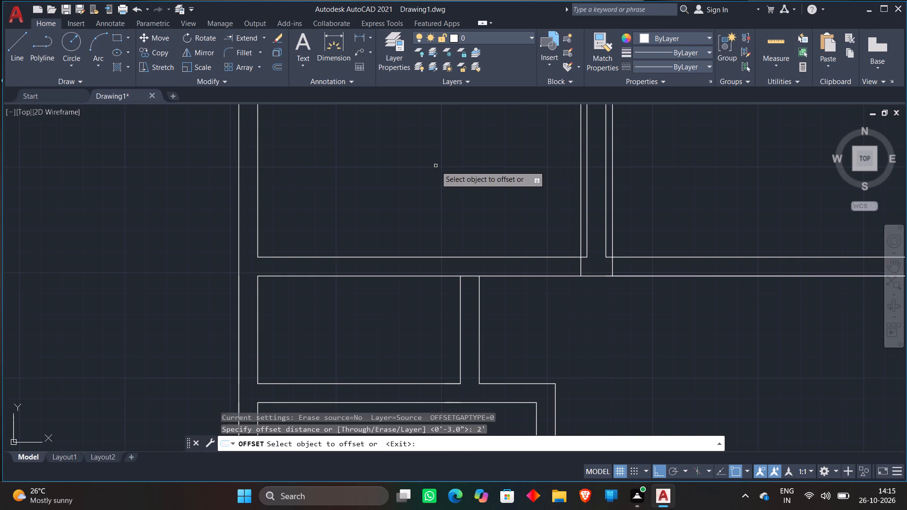
scroll(674, 142, down, 1)
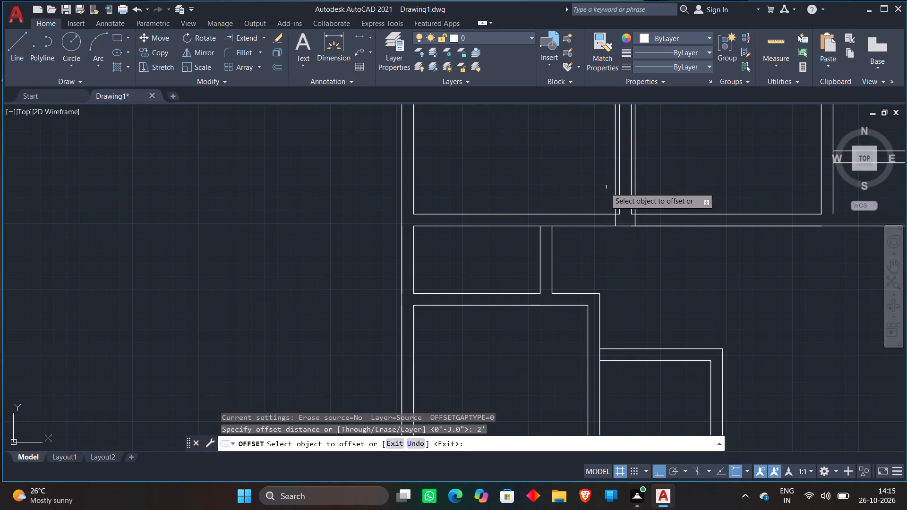
click(615, 197)
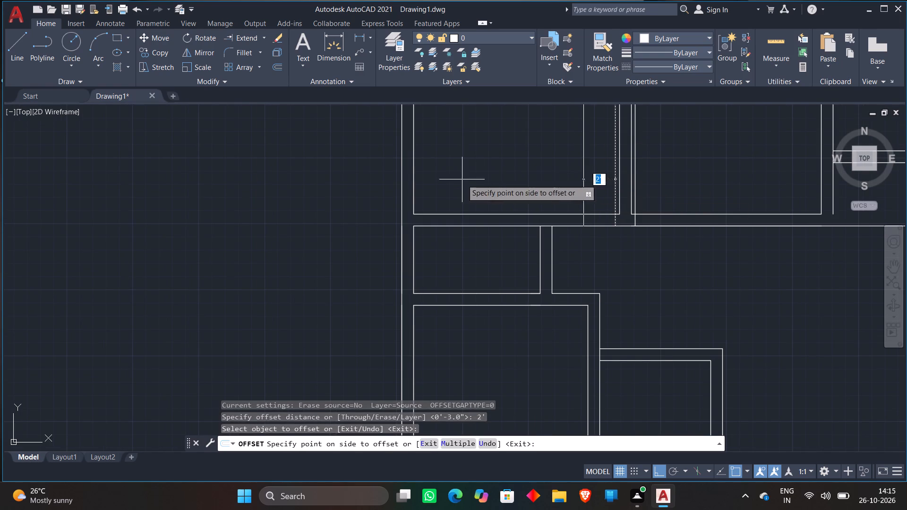
click(462, 179)
click(635, 189)
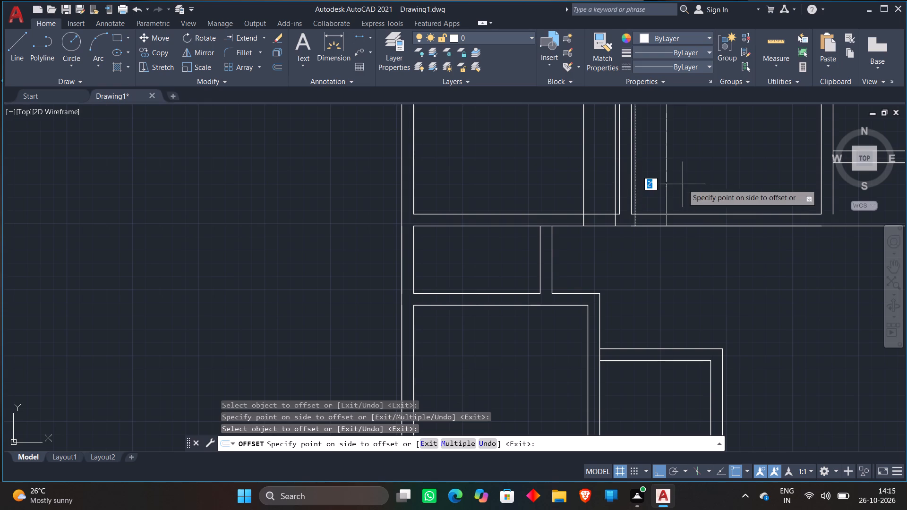
click(683, 184)
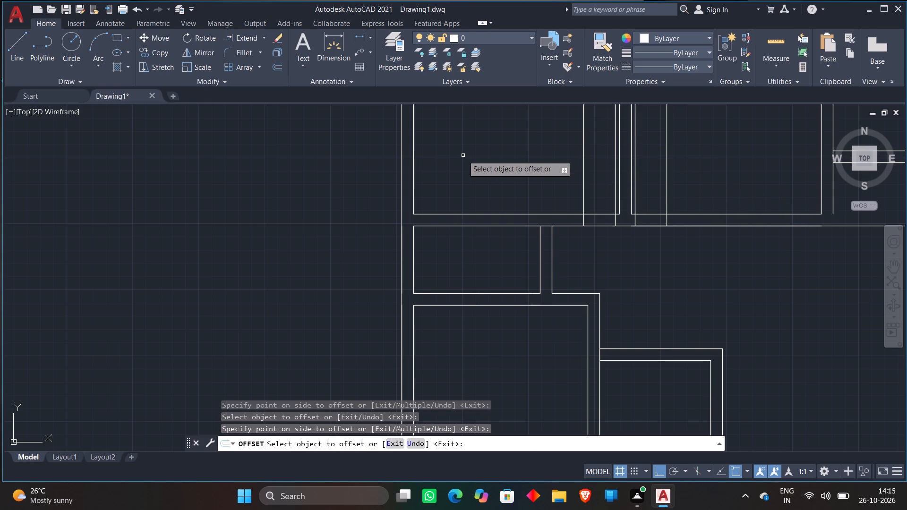
Offset the bottom inner wall lines of the two large upper rooms by 2', each upward into its own room.
click(503, 214)
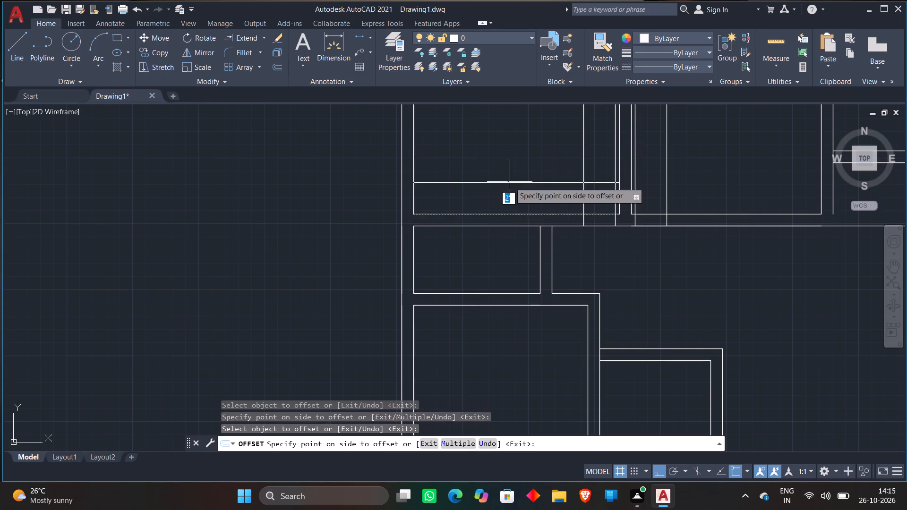
click(510, 181)
click(687, 212)
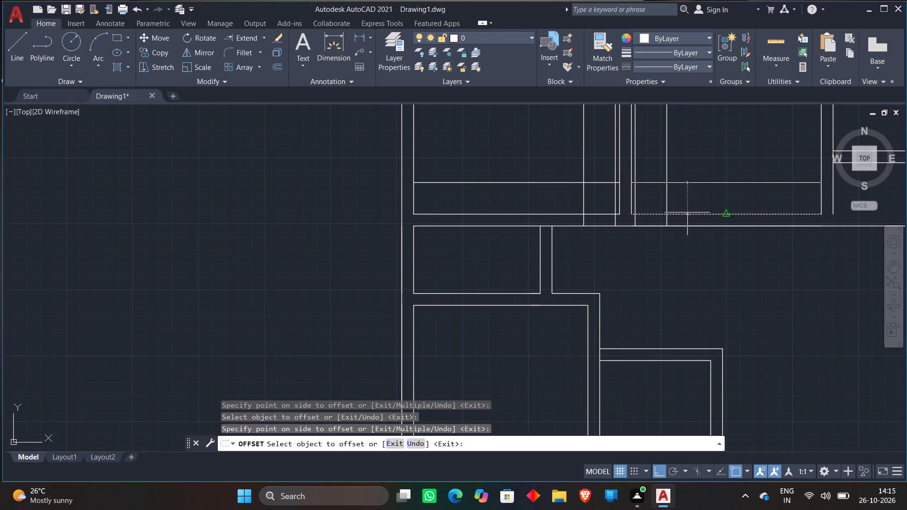
click(693, 154)
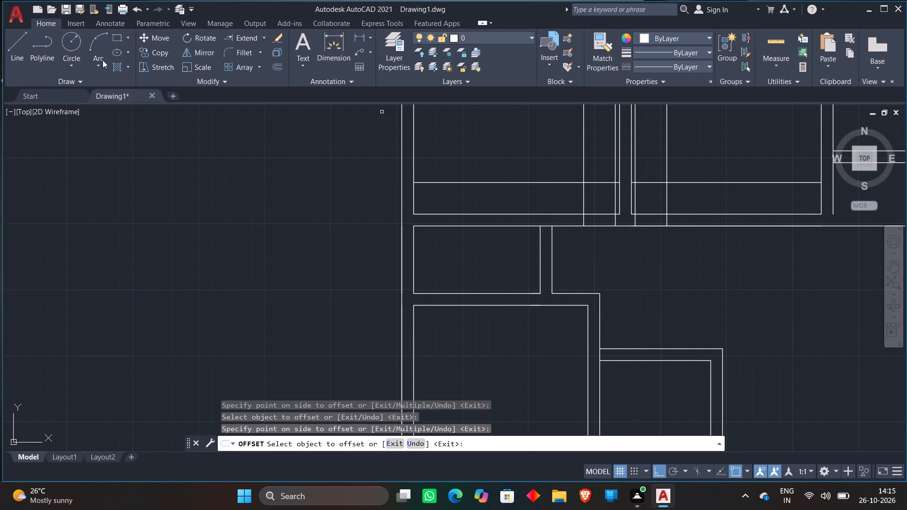
Draw a start-end-direction door-swing arc in the left upper room, from the opening's outer edge on the wall face to the 2' offset at the 3" line.
click(103, 60)
click(114, 215)
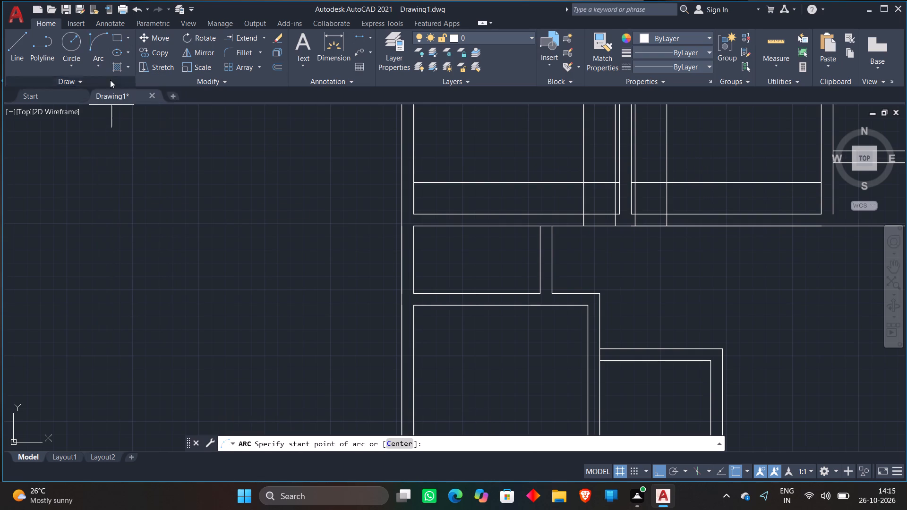
click(96, 46)
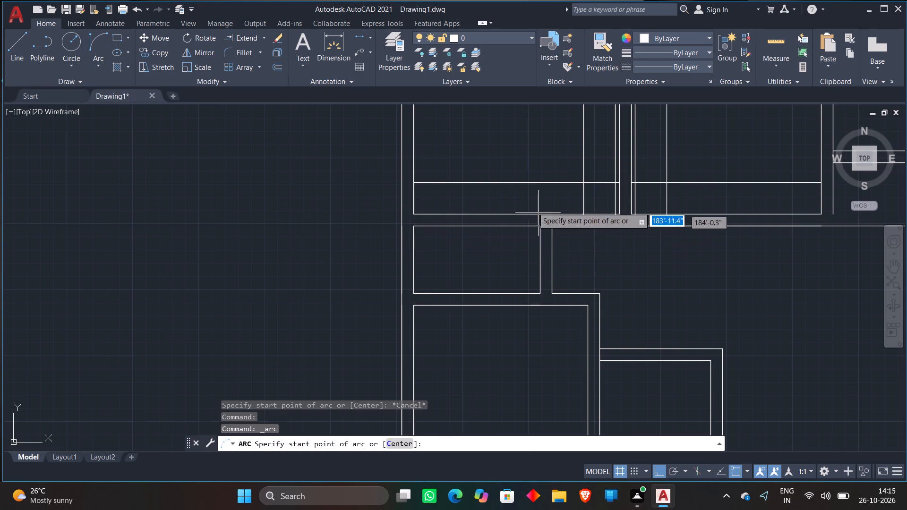
middle_drag(532, 205, 454, 238)
scroll(481, 198, up, 2)
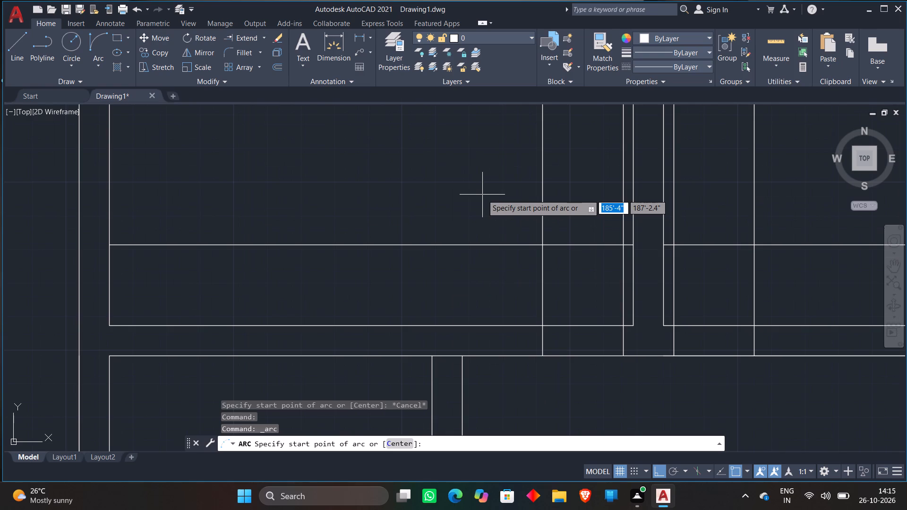
click(544, 327)
click(621, 241)
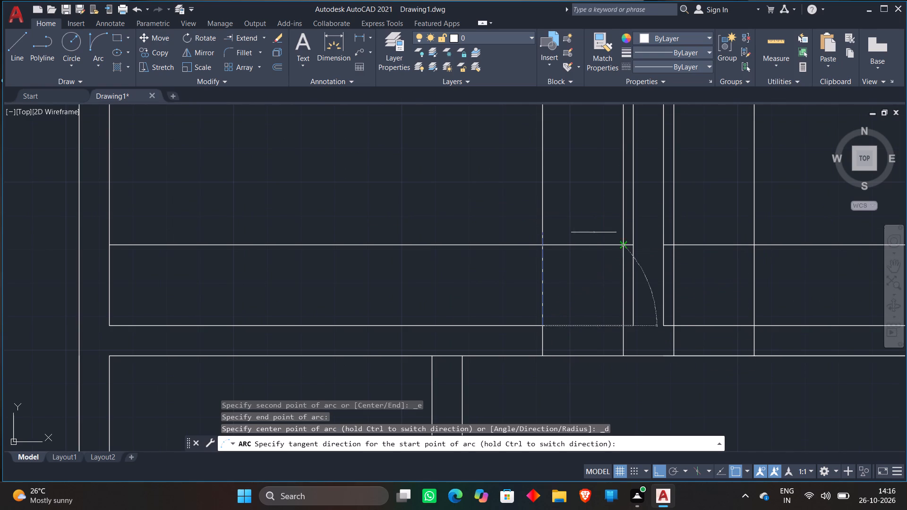
click(519, 186)
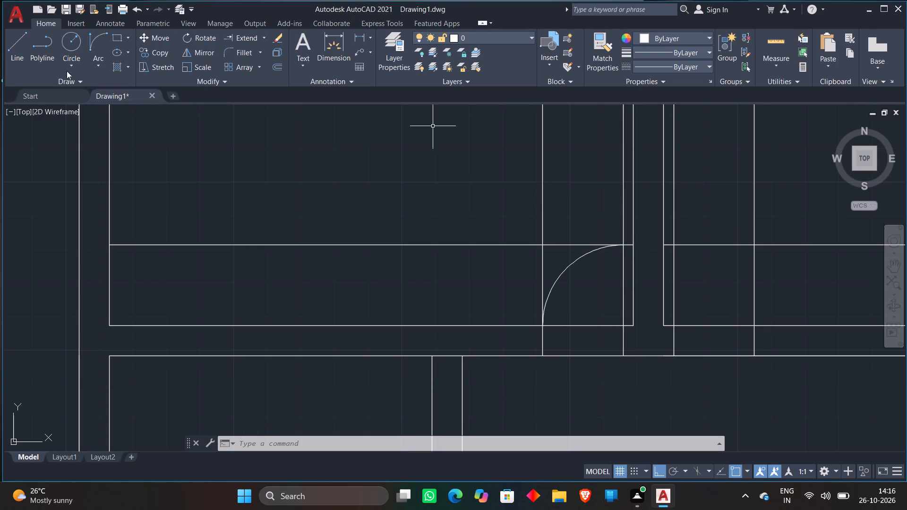
Draw a mirrored start-end-direction door-swing arc in the right upper room, from the opening's outer edge to where the 3" and 2' offset lines cross.
click(93, 42)
scroll(447, 214, down, 1)
middle_drag(446, 214, 324, 220)
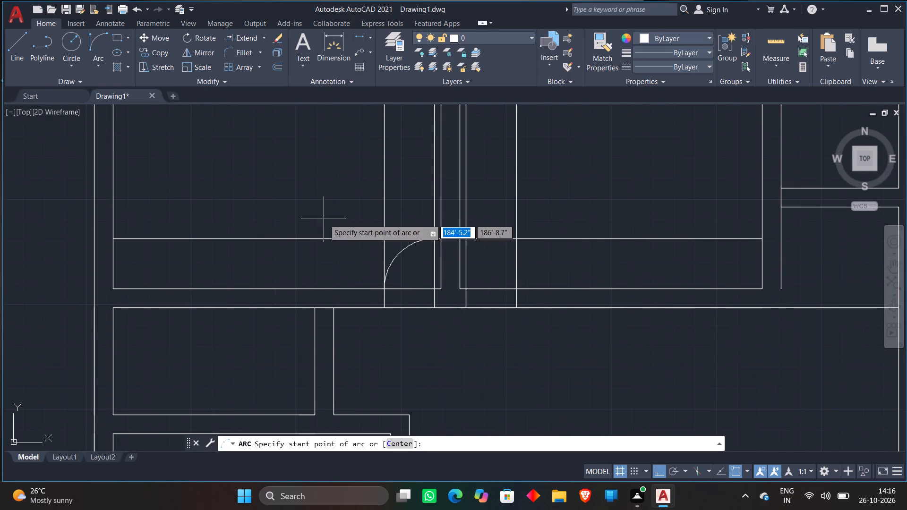
scroll(510, 300, up, 2)
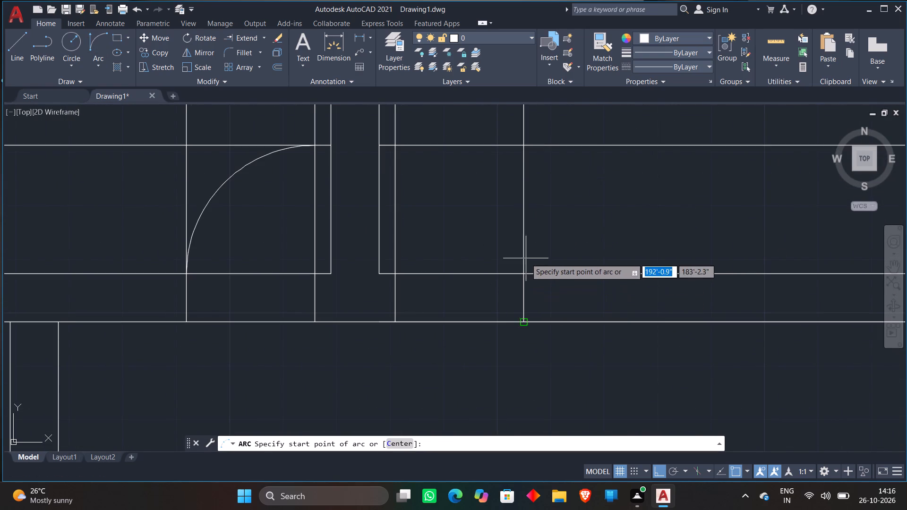
click(526, 272)
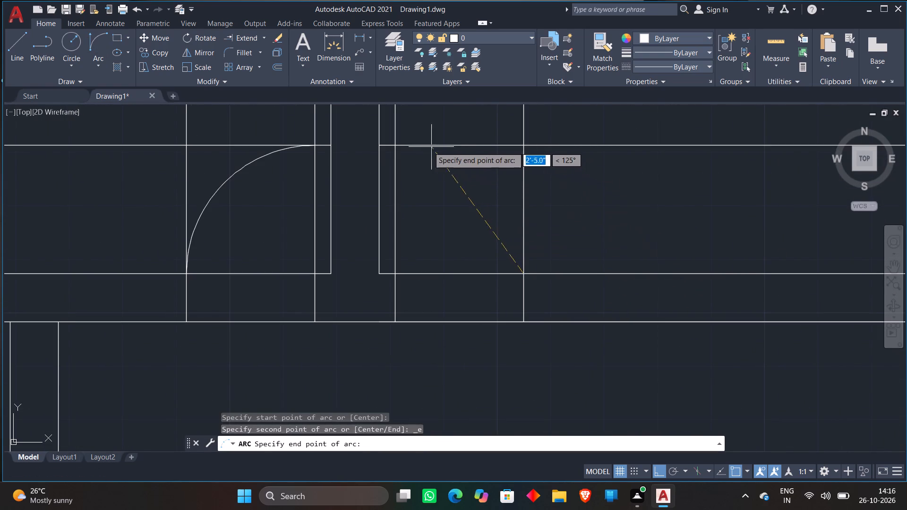
click(394, 144)
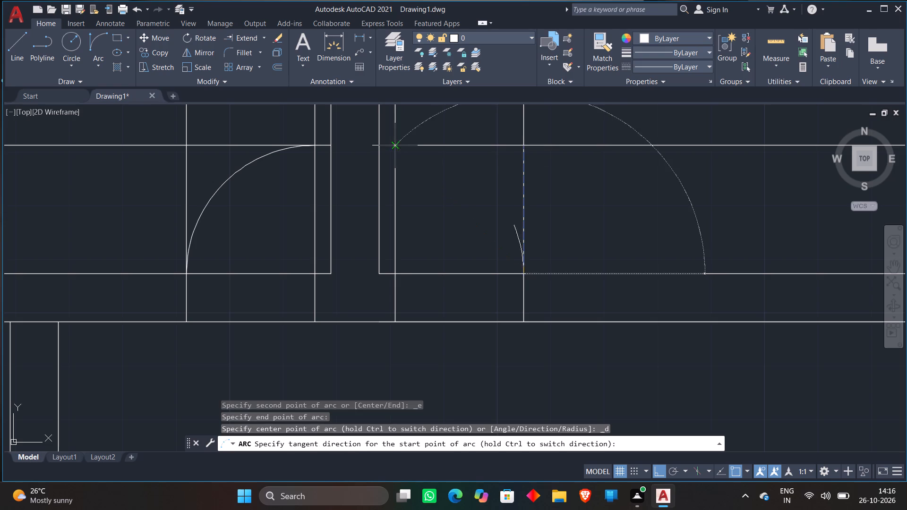
click(588, 132)
Trim the left upper room's offset lines above and left of the square around its door arc.
scroll(587, 134, down, 2)
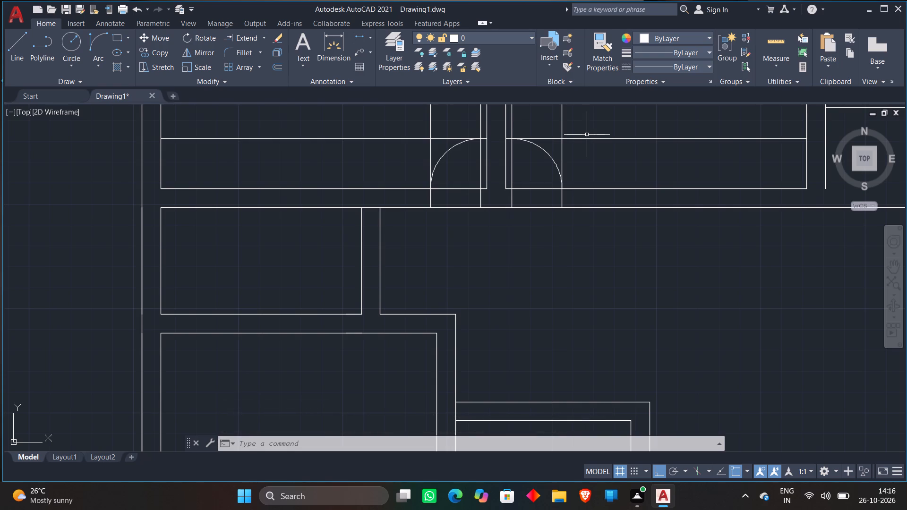
scroll(587, 135, down, 2)
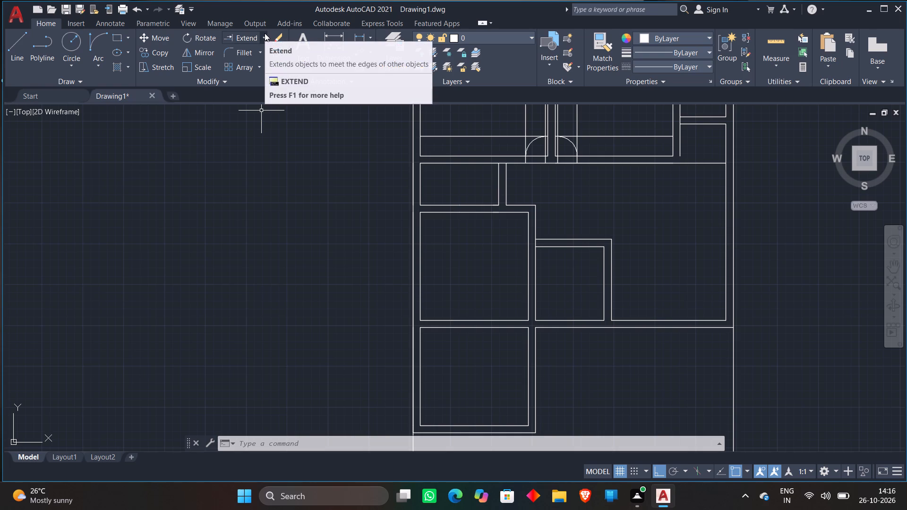
click(265, 33)
click(246, 59)
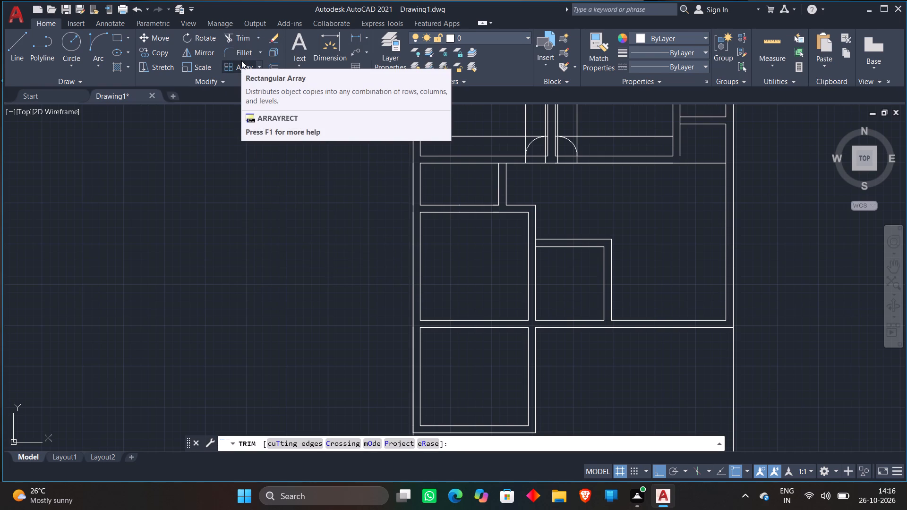
click(245, 42)
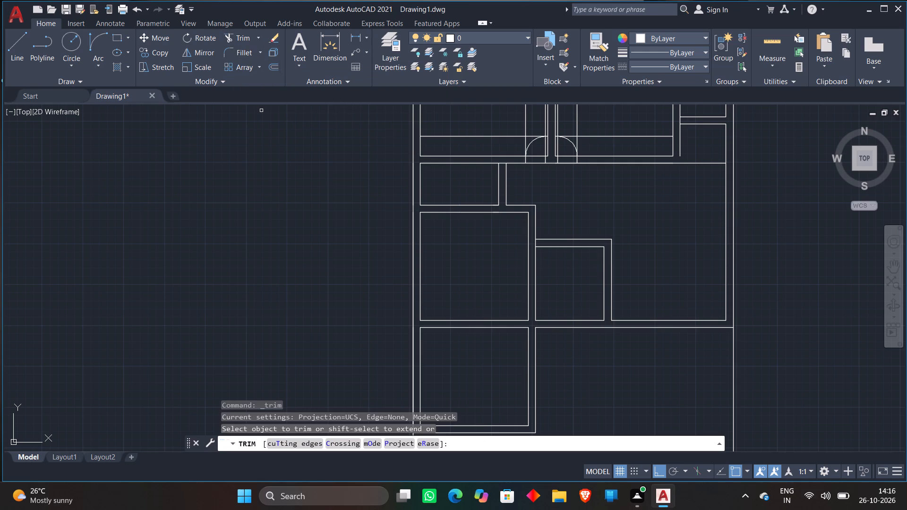
middle_drag(532, 153, 529, 201)
scroll(522, 184, up, 2)
click(532, 144)
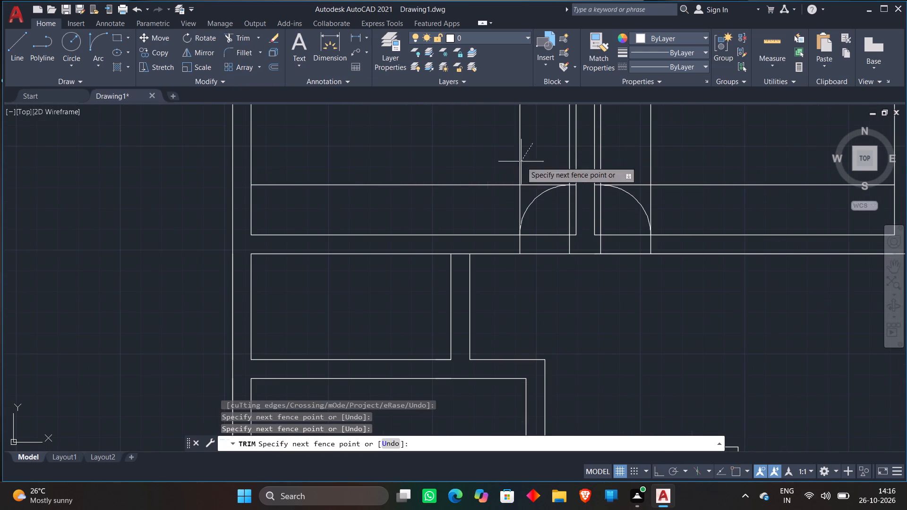
click(491, 199)
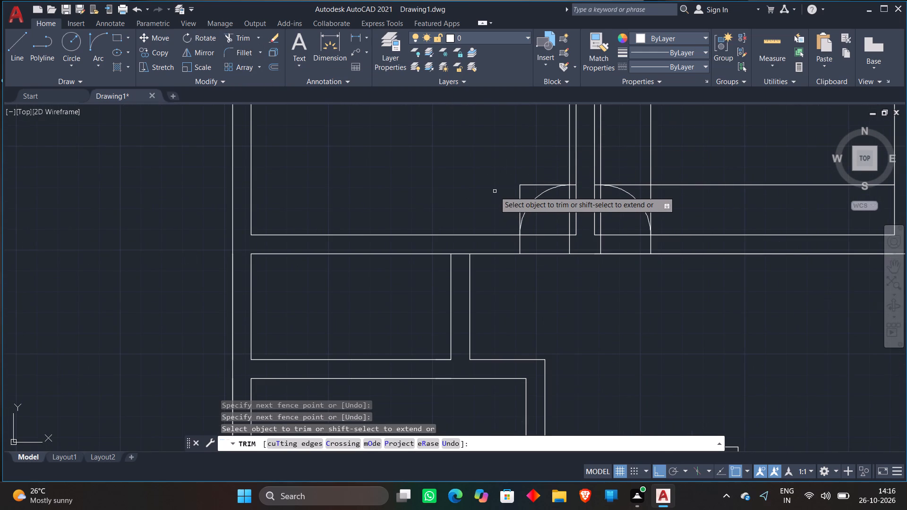
Trim the left door's 3" line above the arc, the stub to the partition, and the square's top and outer edges, keeping the arc and door leaf.
scroll(563, 195, up, 2)
middle_drag(563, 185, 540, 270)
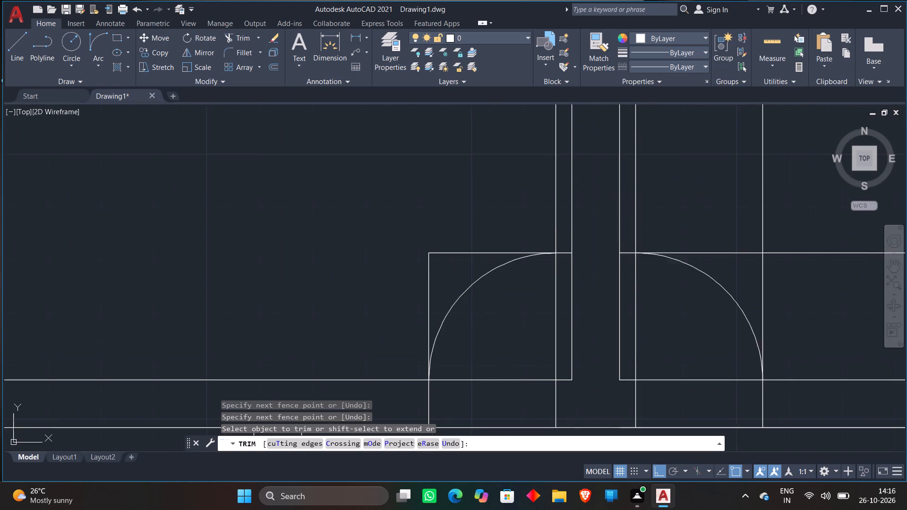
scroll(561, 239, up, 3)
click(539, 221)
click(563, 280)
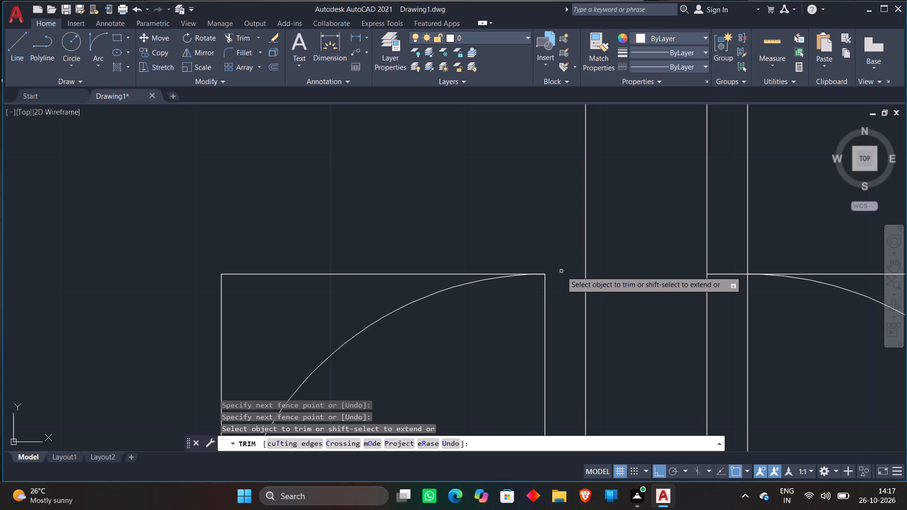
scroll(561, 271, down, 1)
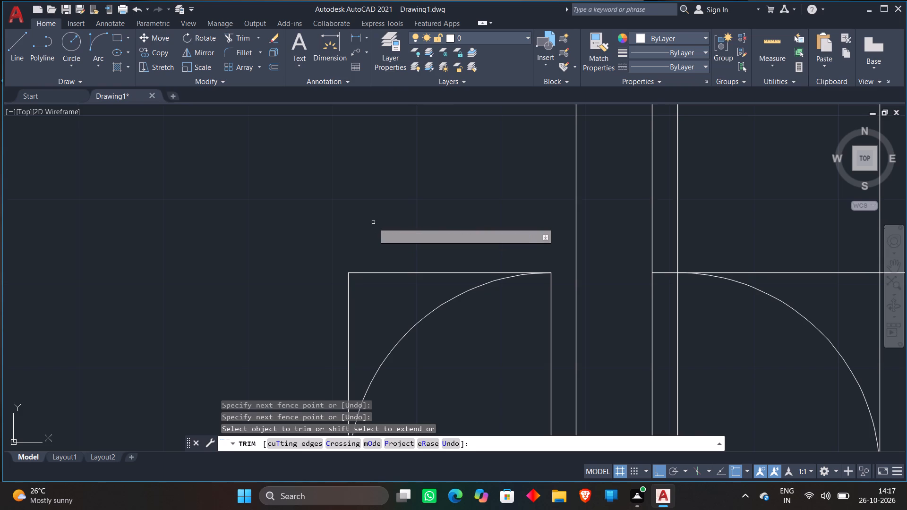
click(421, 246)
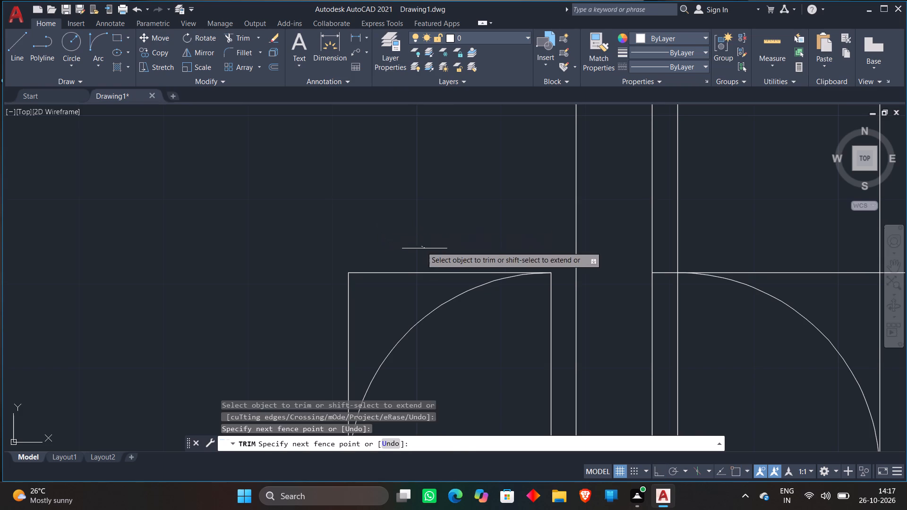
click(286, 328)
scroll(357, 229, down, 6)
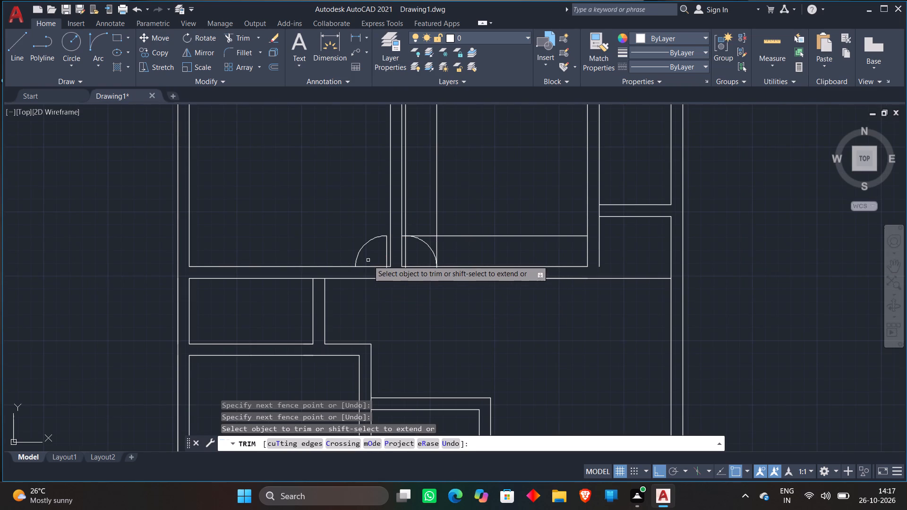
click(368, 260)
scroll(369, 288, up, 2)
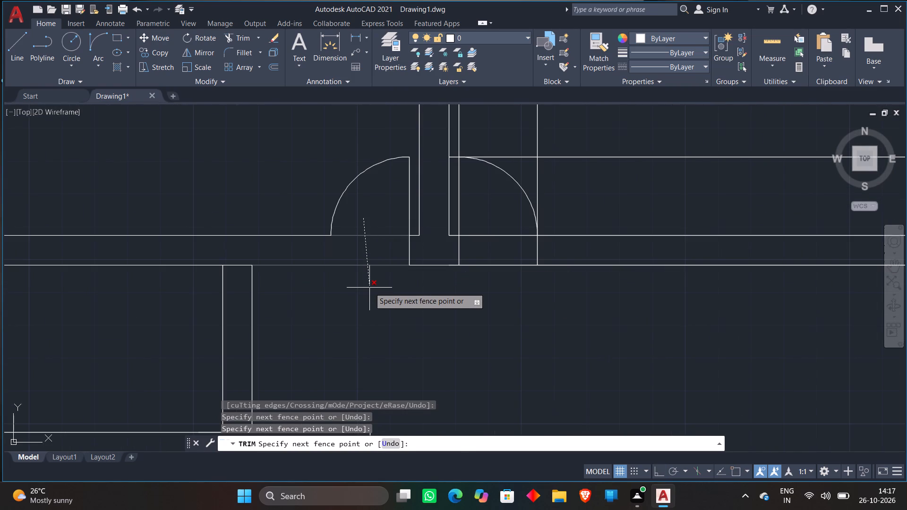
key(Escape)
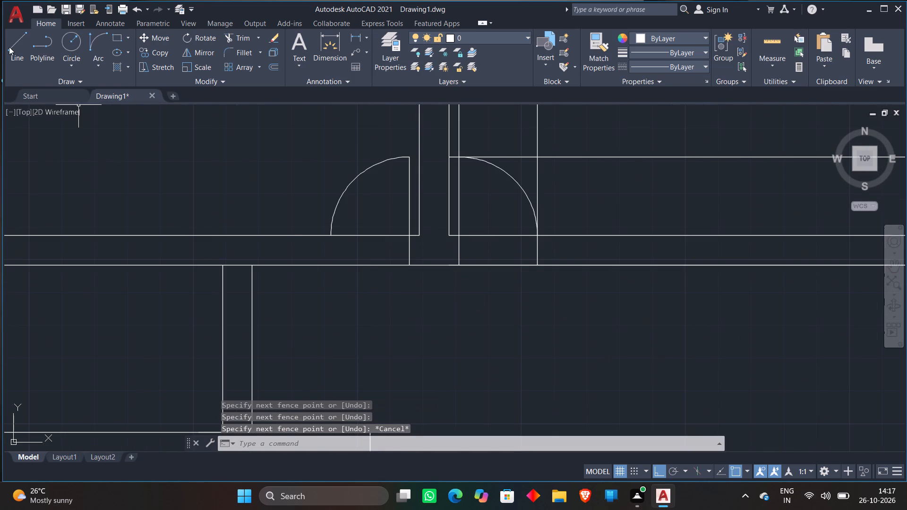
Draw a vertical jamb line from the lower end of the left door arc down past the wall.
click(9, 47)
click(330, 235)
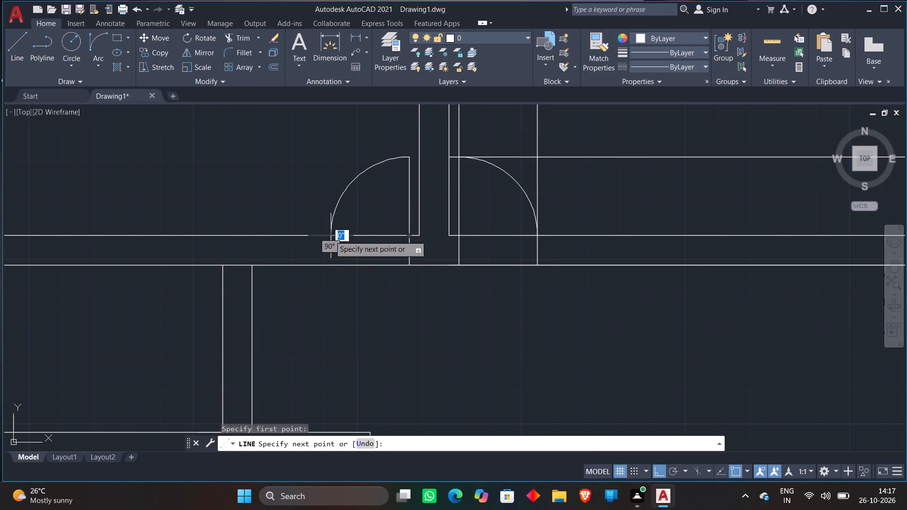
click(331, 321)
key(Escape)
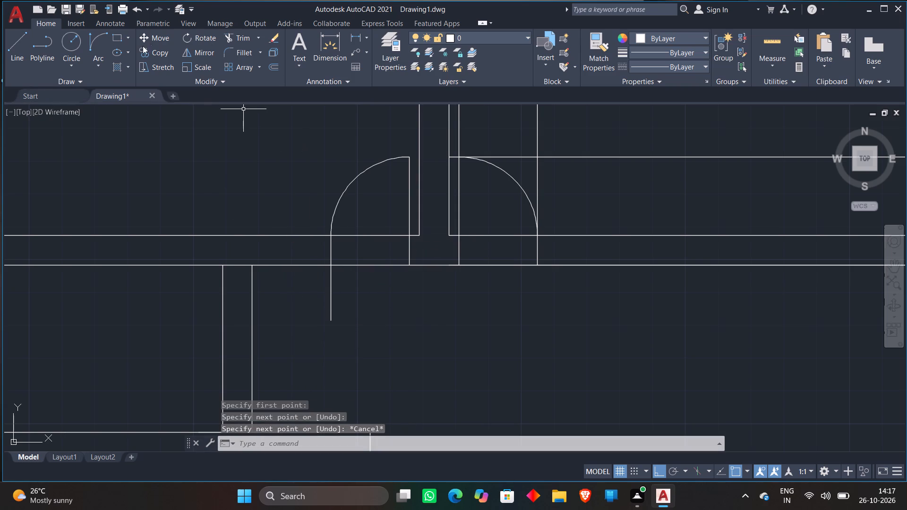
Trim both wall faces across the left door opening and the part of the jamb line extending below the wall.
click(248, 35)
click(354, 216)
click(369, 289)
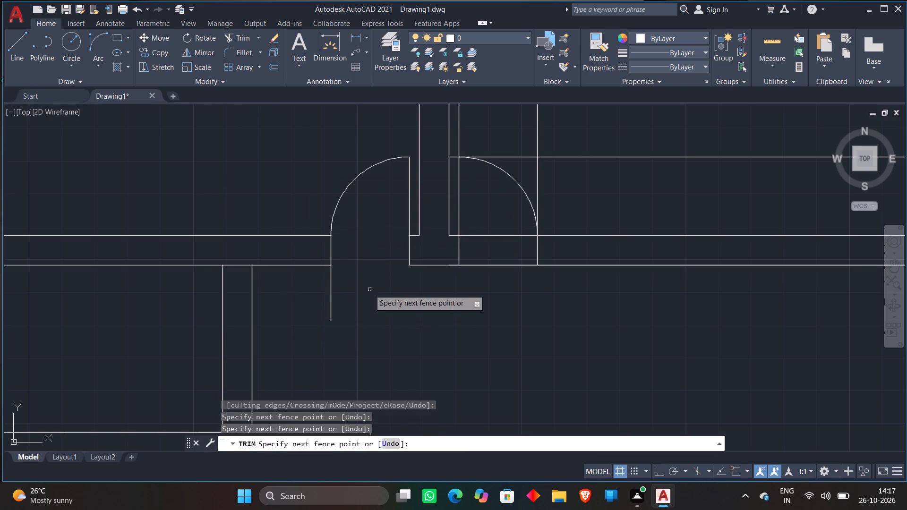
click(308, 292)
click(344, 292)
key(space)
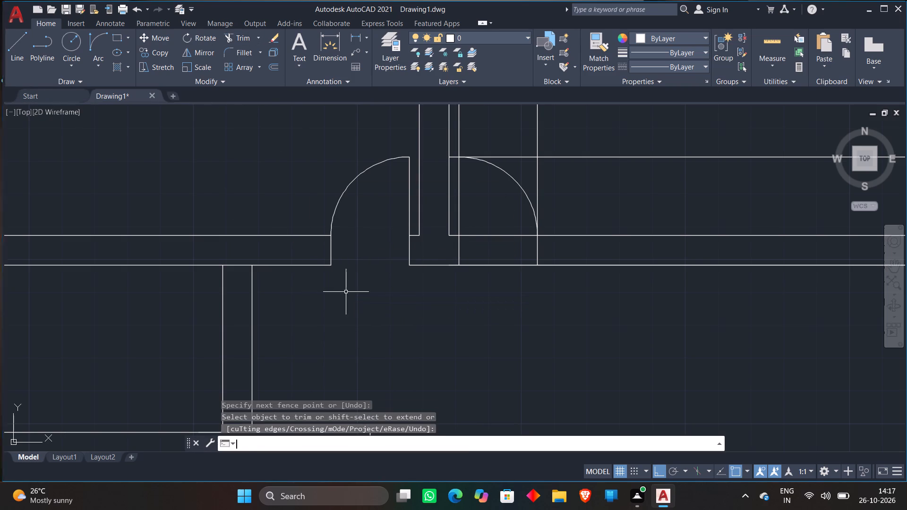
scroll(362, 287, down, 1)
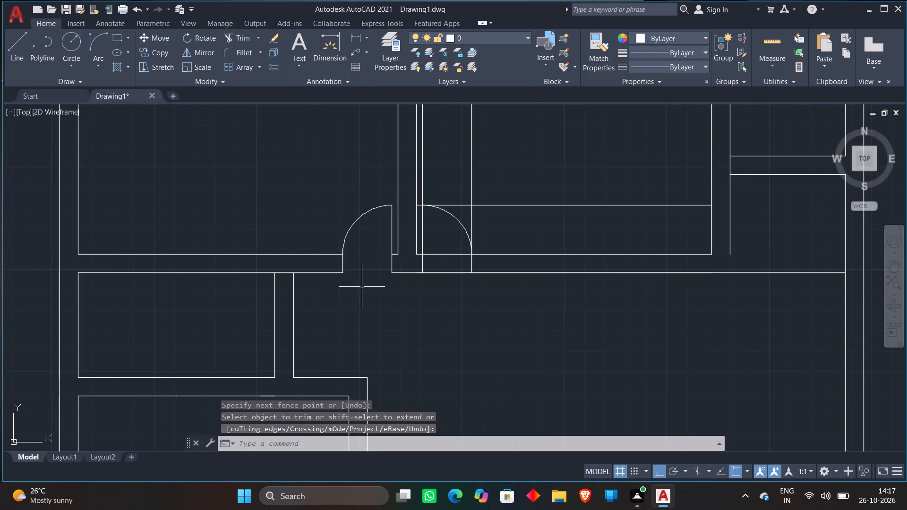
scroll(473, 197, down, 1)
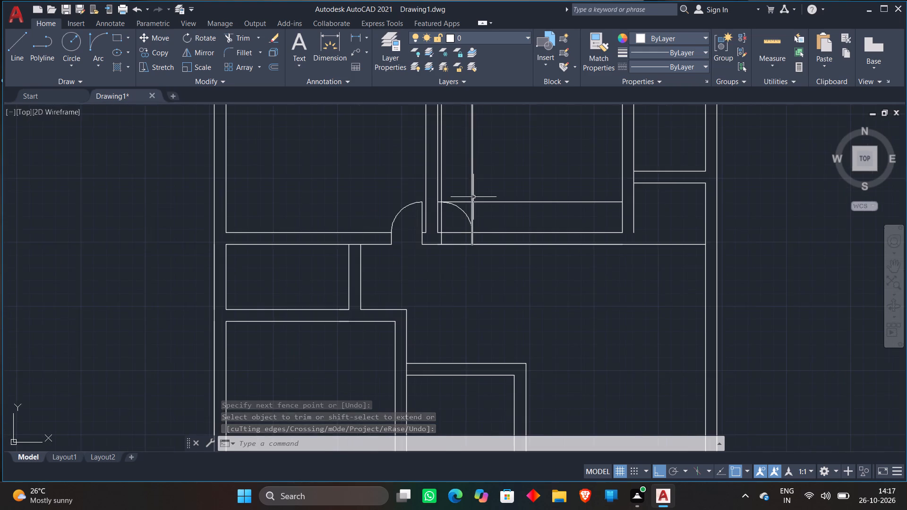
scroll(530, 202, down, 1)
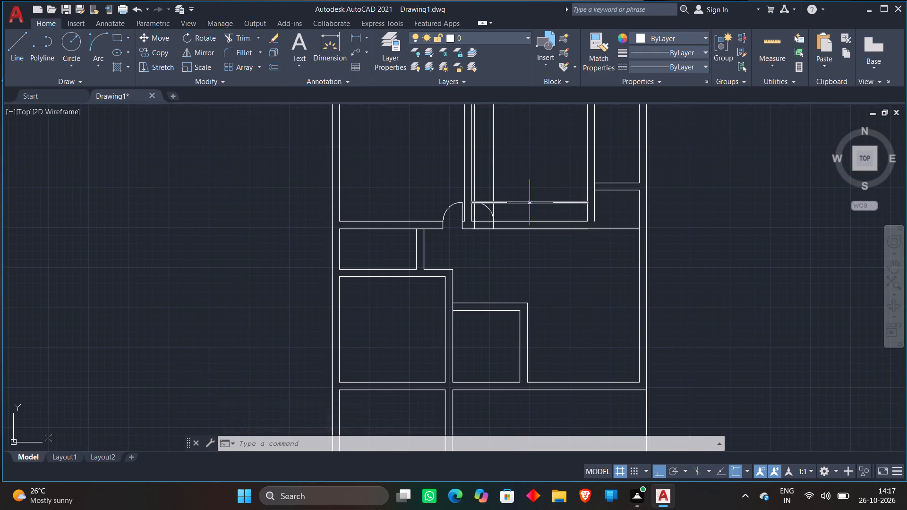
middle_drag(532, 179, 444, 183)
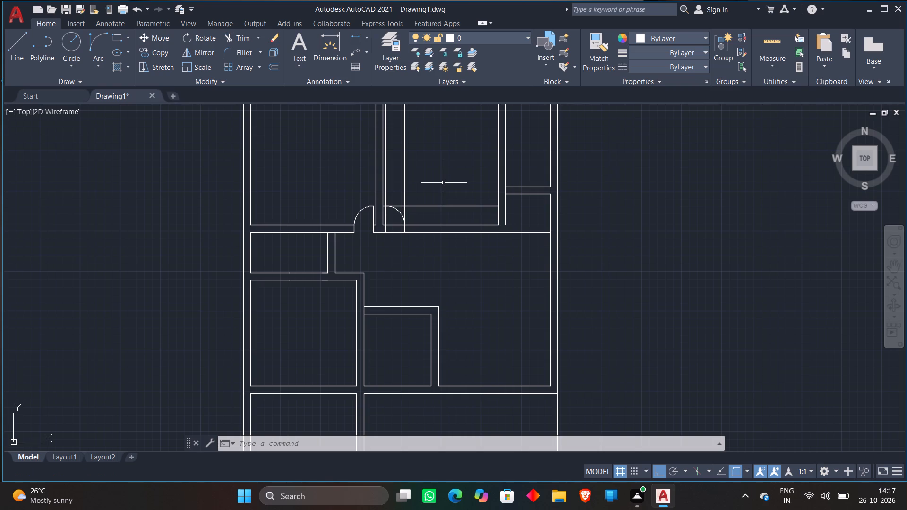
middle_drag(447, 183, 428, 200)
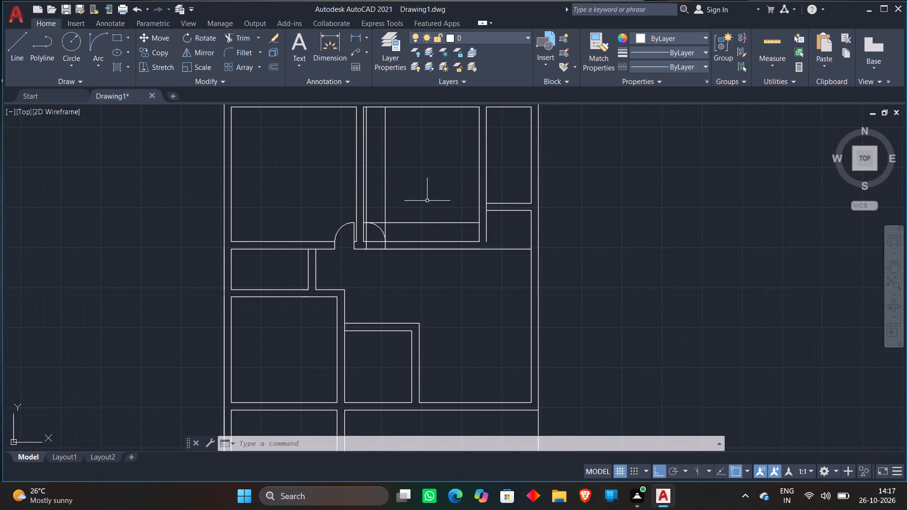
Trim the middle upper room's offset lines above and right of the square around its door arc.
scroll(427, 201, up, 1)
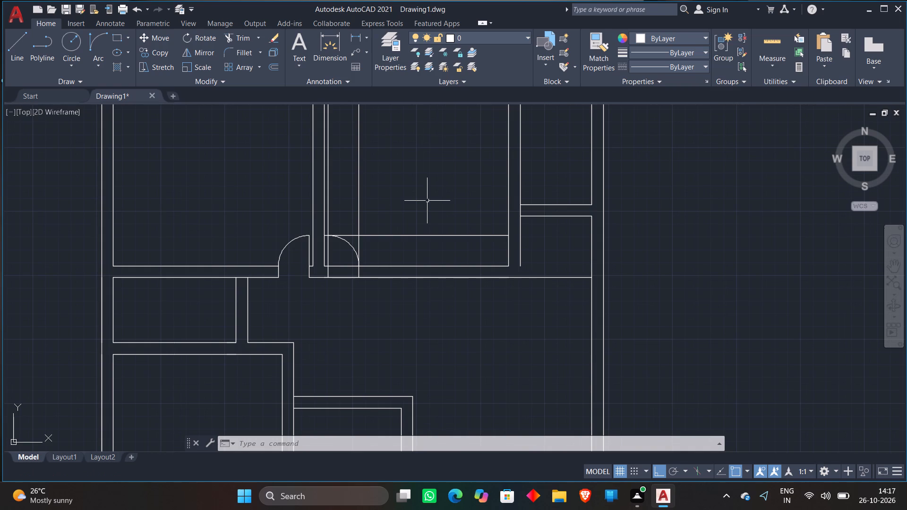
scroll(427, 201, down, 1)
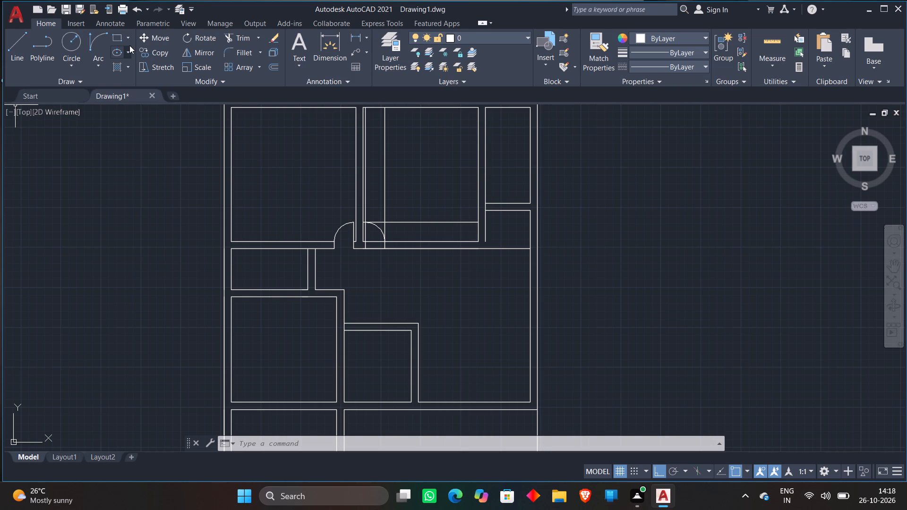
click(240, 35)
scroll(333, 119, up, 3)
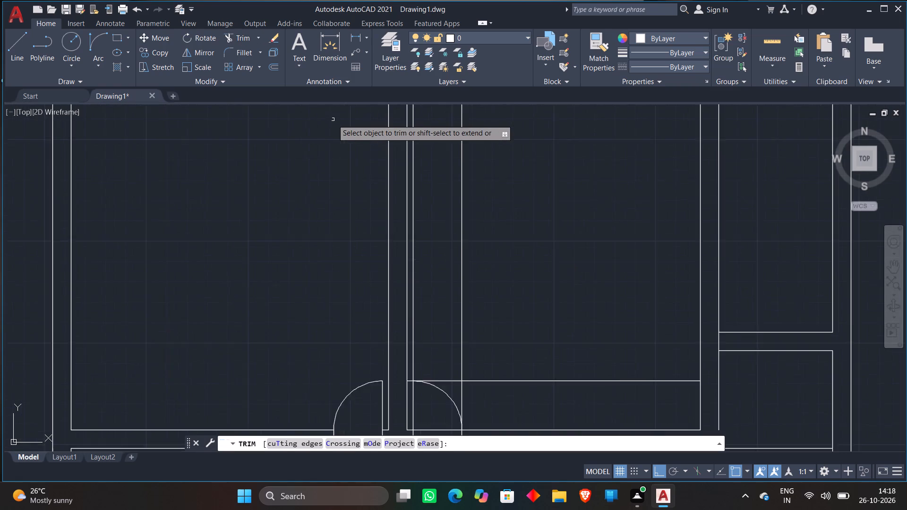
scroll(473, 160, down, 4)
scroll(497, 295, up, 2)
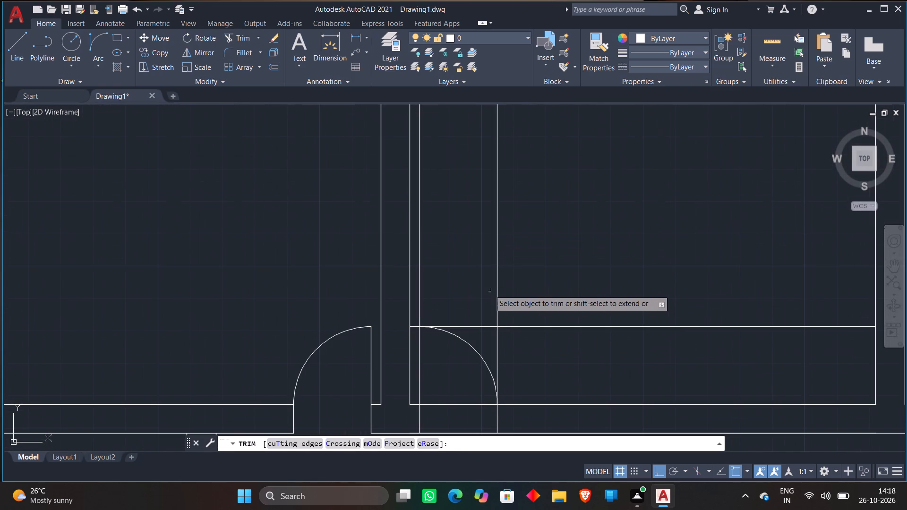
click(489, 290)
click(547, 347)
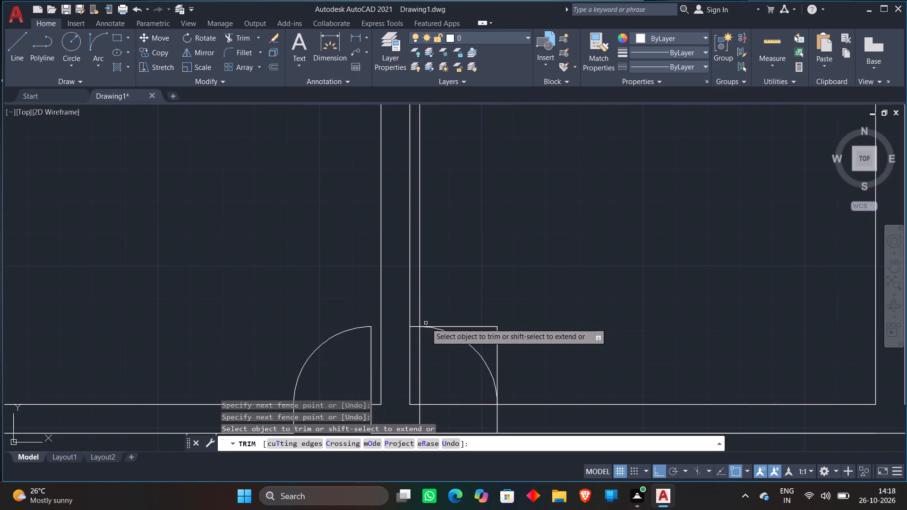
Trim the right door's 3" line above the arc, the stub to the partition, and the square's top and outer edges, keeping the arc and leaf.
scroll(420, 343, up, 2)
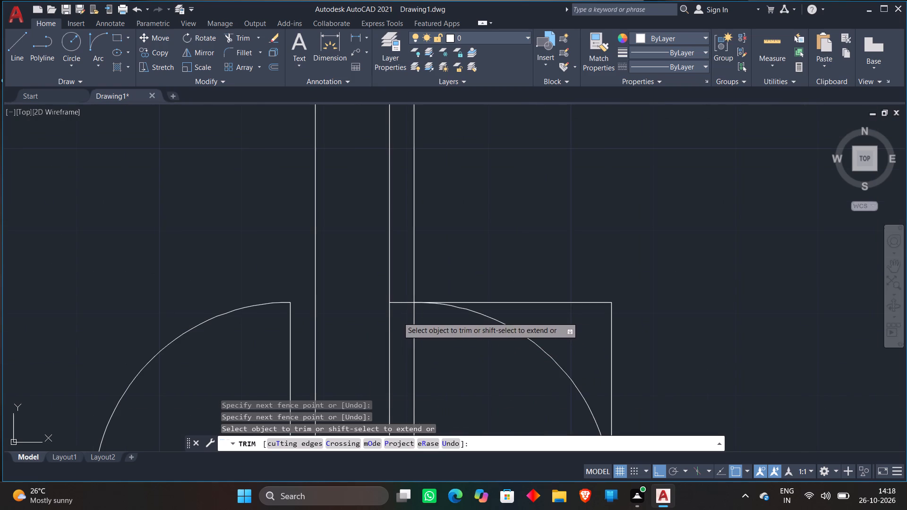
click(398, 317)
click(446, 235)
scroll(521, 219, down, 3)
click(527, 241)
click(575, 283)
Trim both wall faces across the door opening right of the upper partition.
click(501, 311)
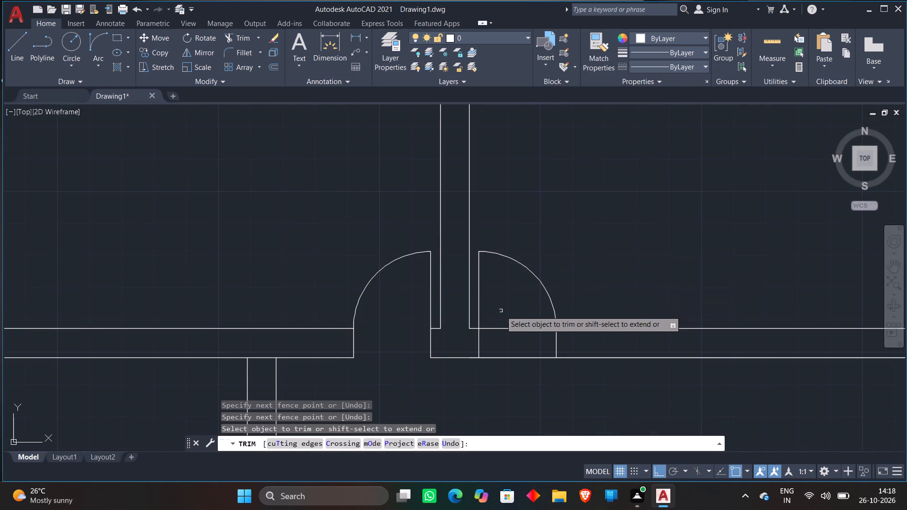
drag(500, 363, 500, 367)
scroll(506, 343, down, 3)
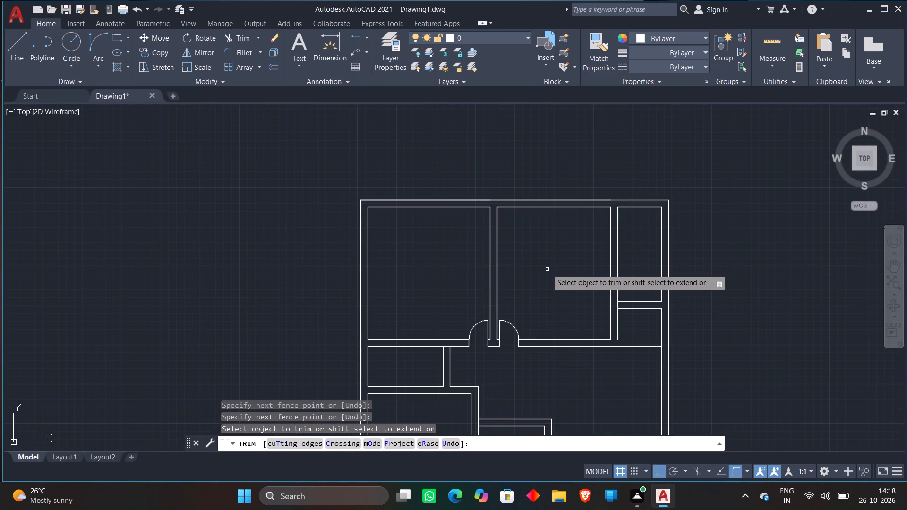
click(547, 269)
key(space)
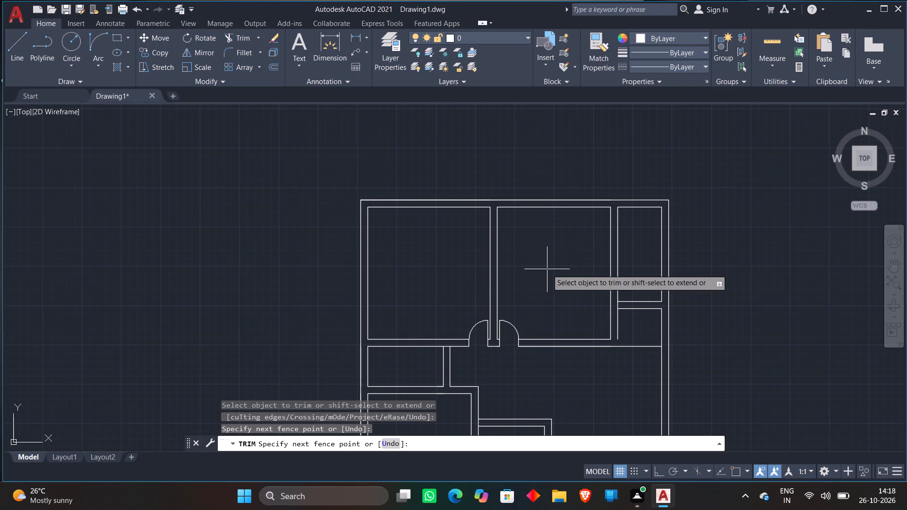
scroll(554, 275, down, 1)
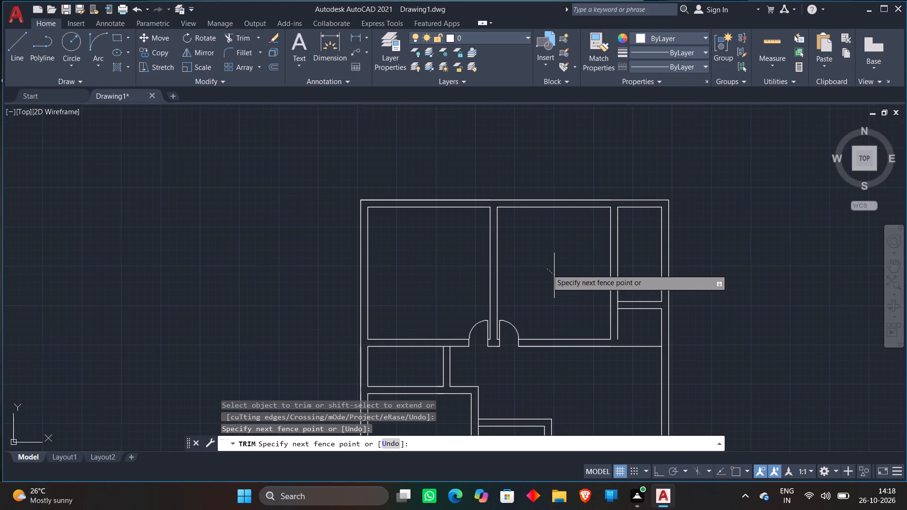
scroll(594, 267, down, 1)
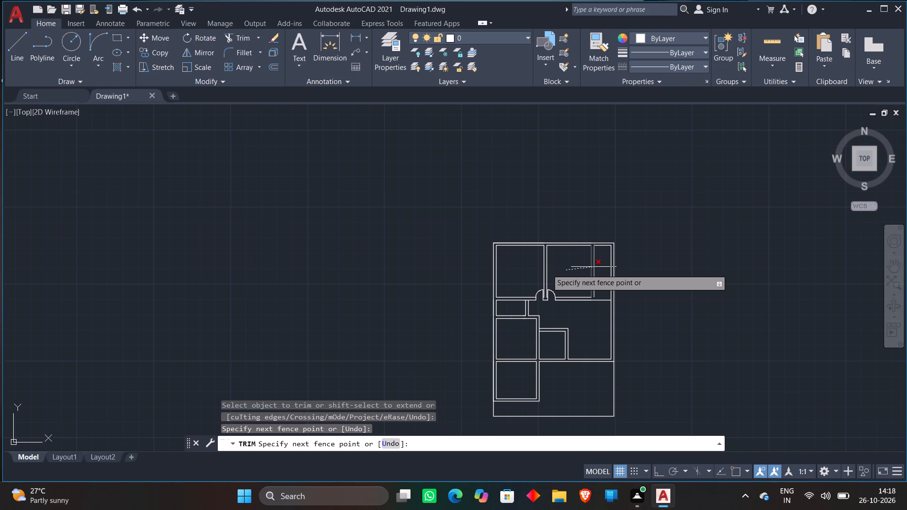
scroll(601, 233, down, 1)
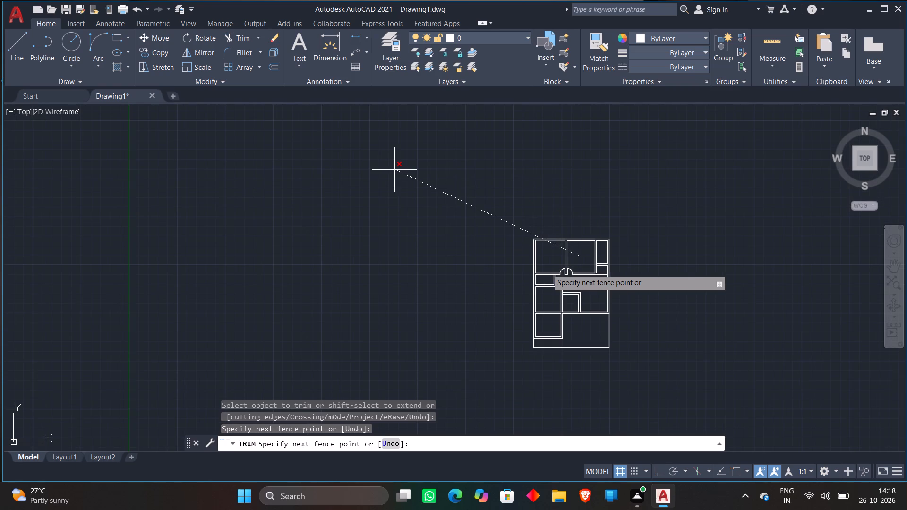
key(Escape)
scroll(549, 301, down, 1)
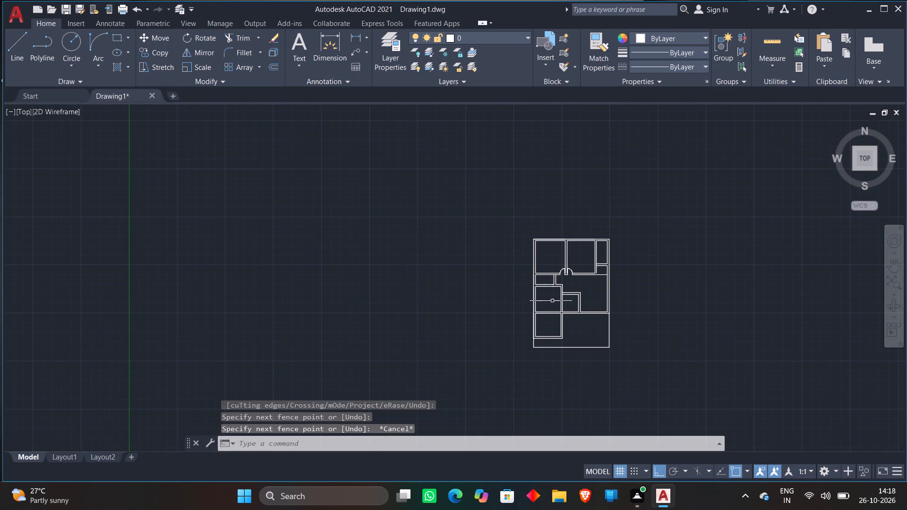
Offset the right inner wall face of the narrow upper-right room 3" into the room.
scroll(626, 299, up, 3)
scroll(584, 239, up, 2)
middle_drag(513, 203, 592, 374)
scroll(592, 373, up, 1)
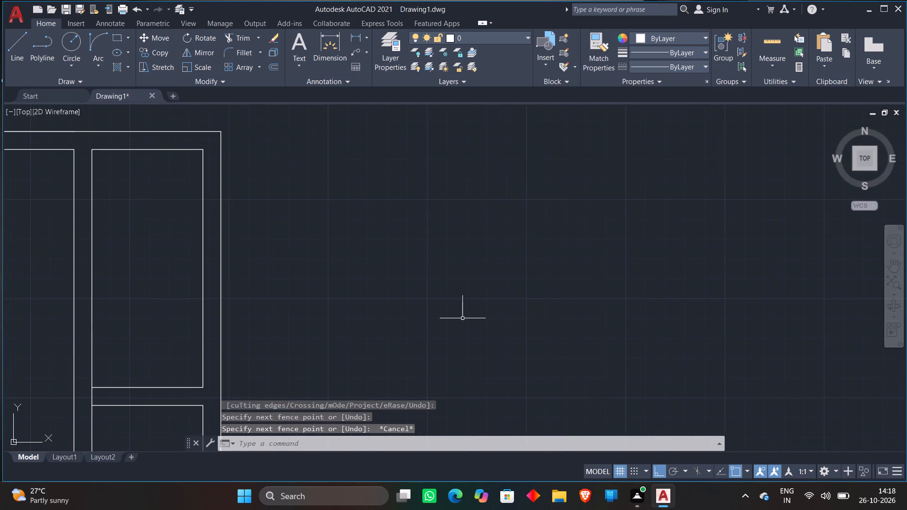
key(o)
key(Return)
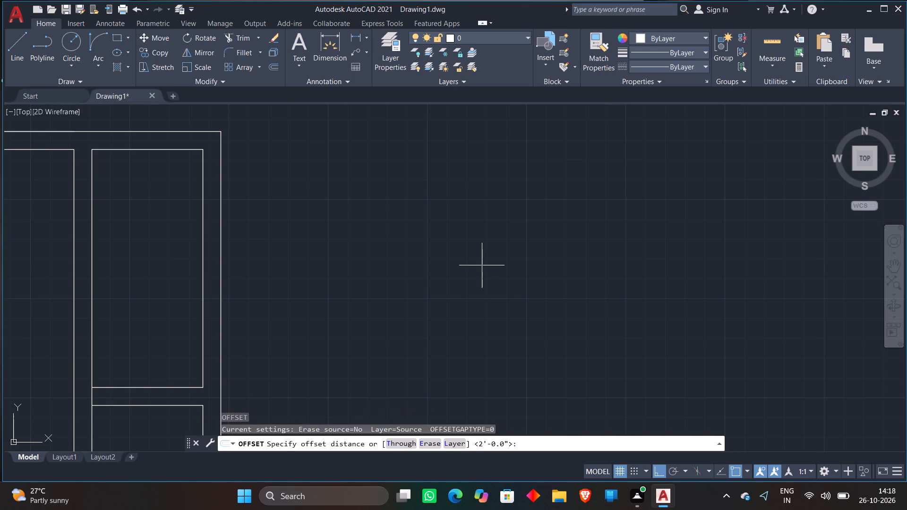
key(4)
key(BackSpace)
text(3")
key(Return)
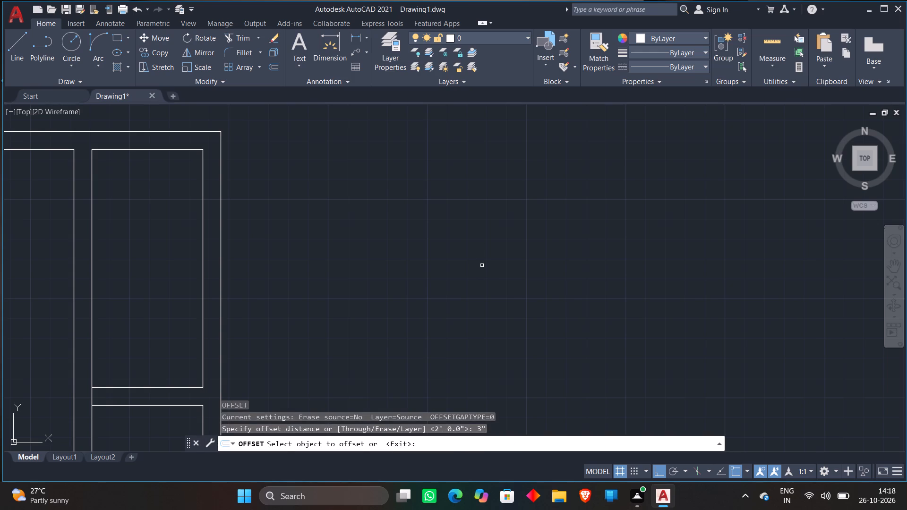
middle_drag(271, 267, 459, 280)
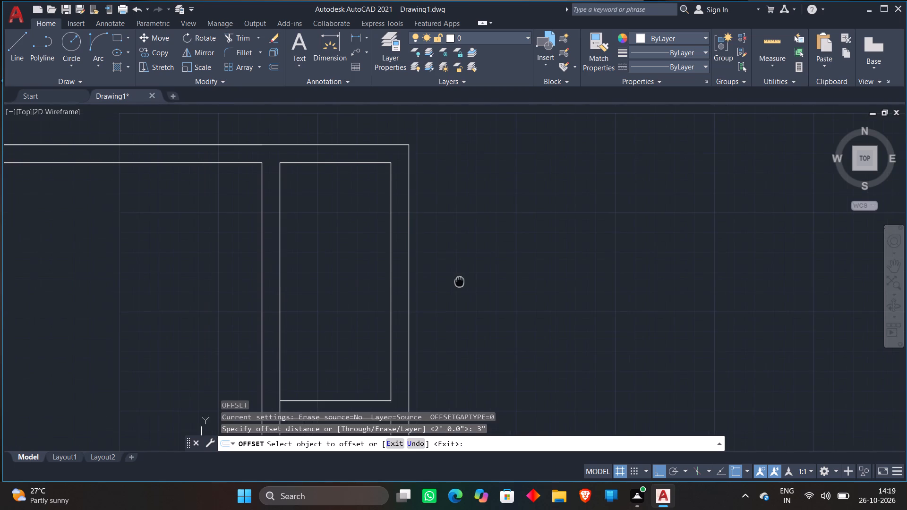
click(390, 307)
click(347, 306)
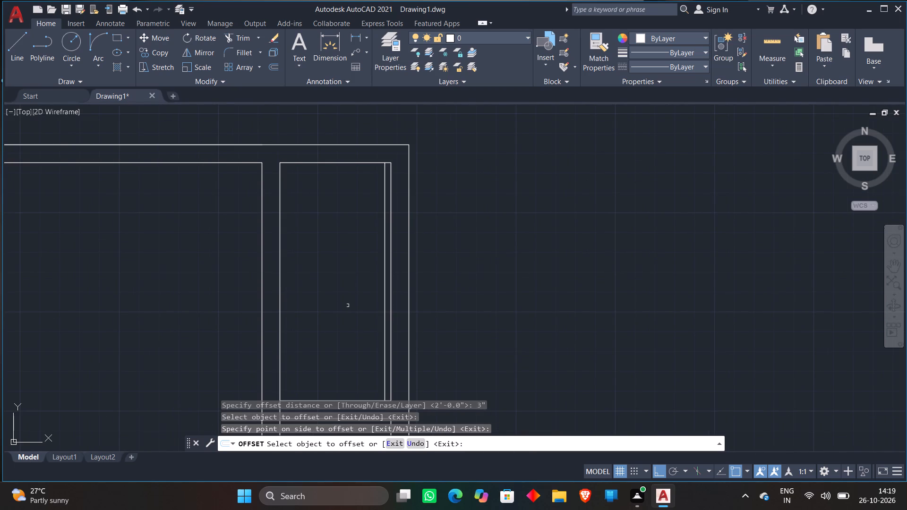
Extend the narrow room's 3" offset line down to the lower face of the wall below it.
scroll(347, 306, down, 2)
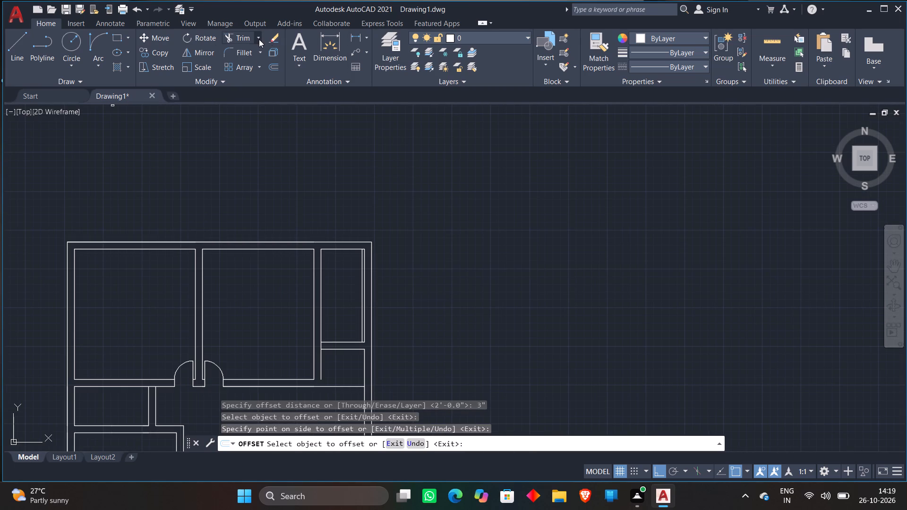
click(259, 39)
click(243, 81)
scroll(366, 357, up, 2)
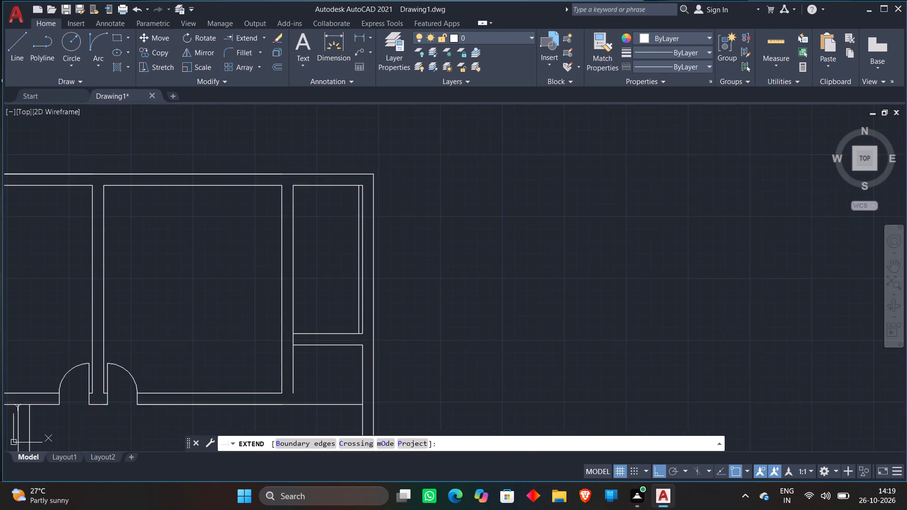
click(354, 314)
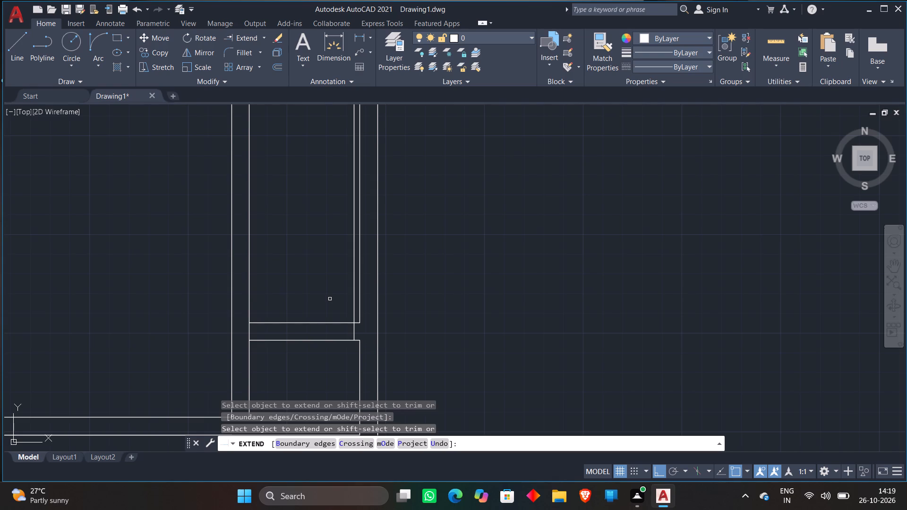
key(o)
key(Escape)
key(Escape)
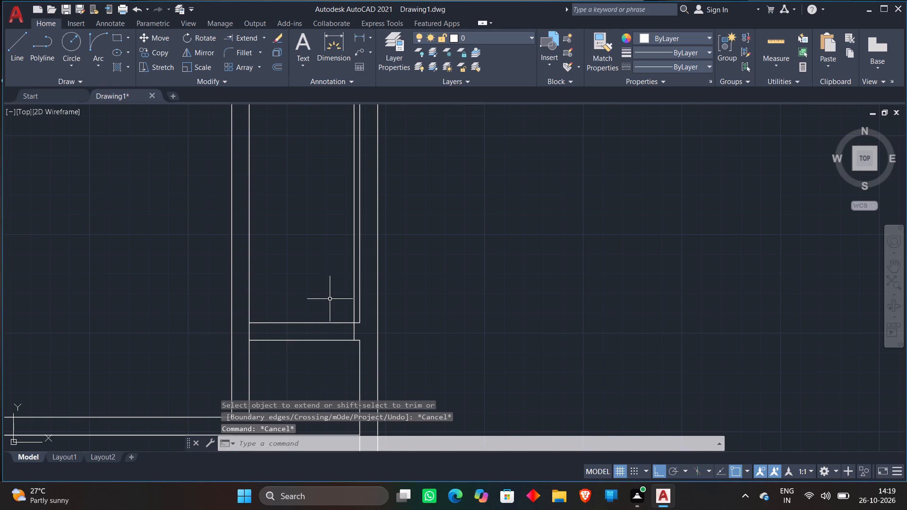
key(Escape)
Offset the extended 3" line and the narrow room's bottom wall face 2' into the room, placing each side point at 1'8".
key(o)
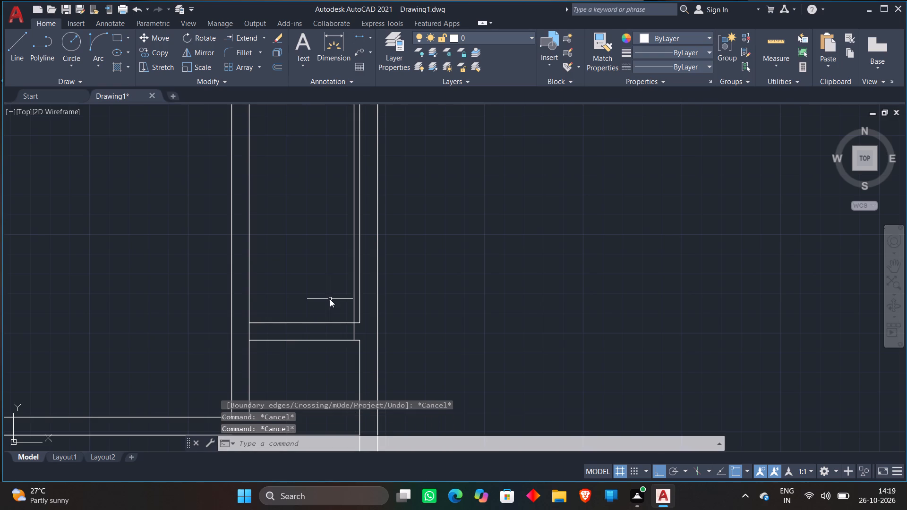
key(Return)
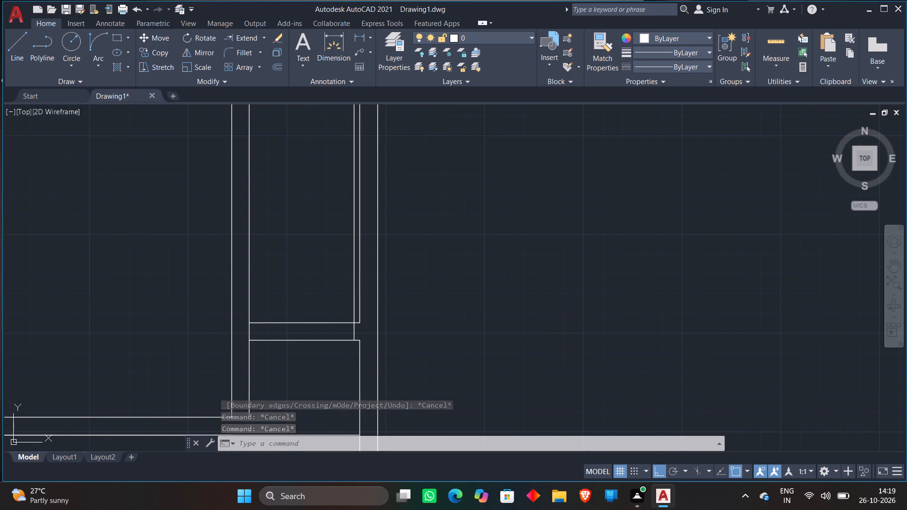
text(2')
key(Return)
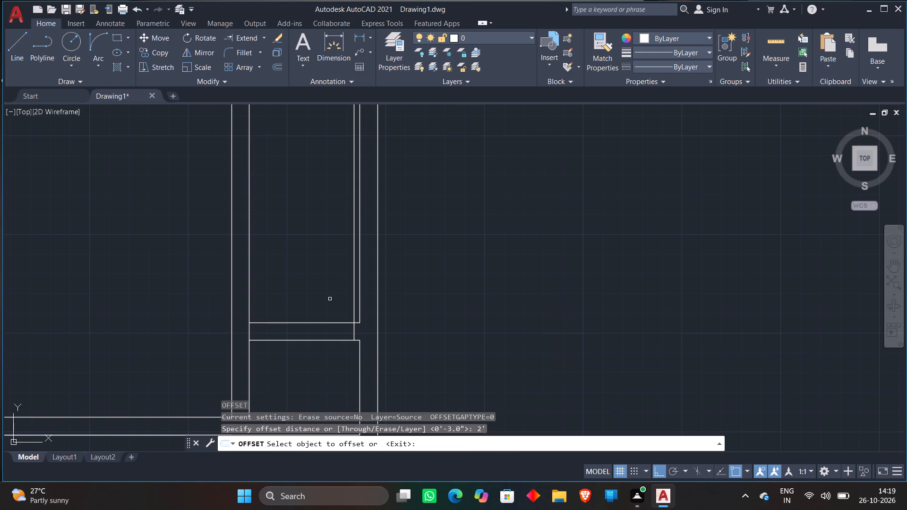
click(354, 301)
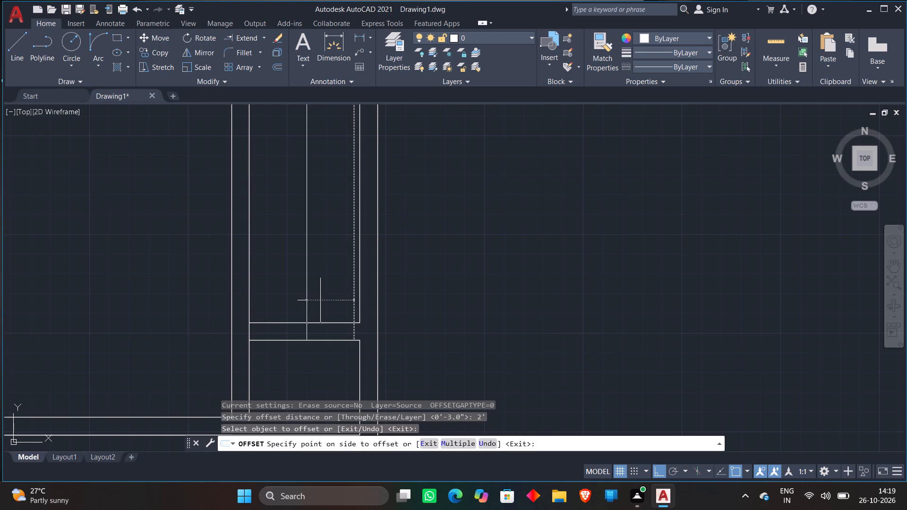
text(1'8")
key(Return)
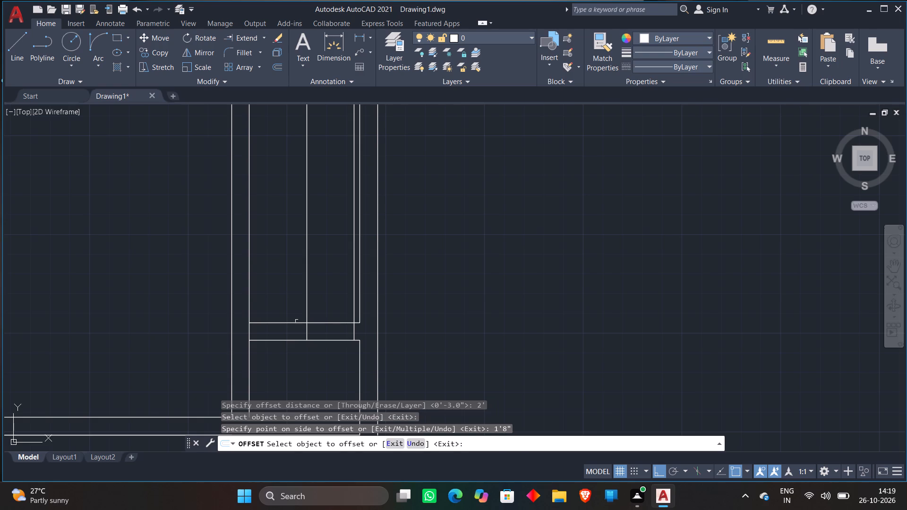
click(296, 322)
text(1'8")
key(Return)
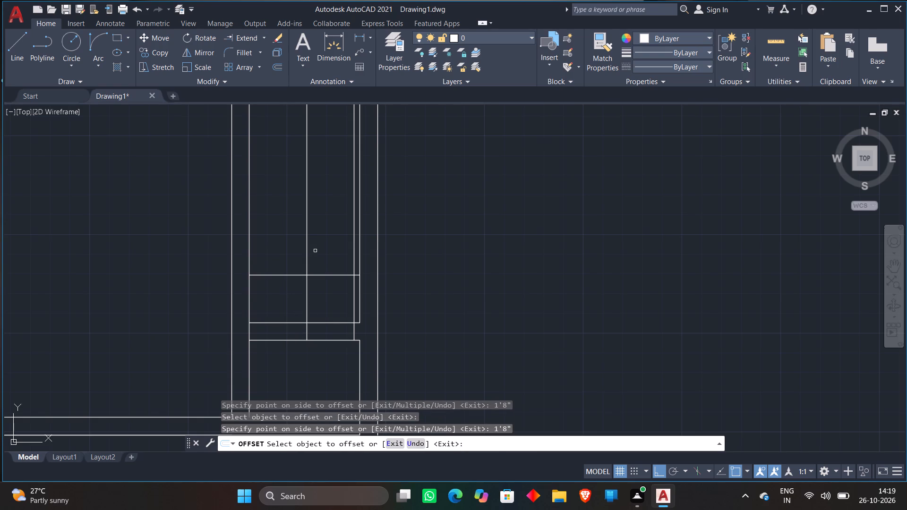
Draw a start-end-direction door arc from the 2' vertical line at the narrow room's bottom wall face to the 3" line on the upper offset line.
click(91, 42)
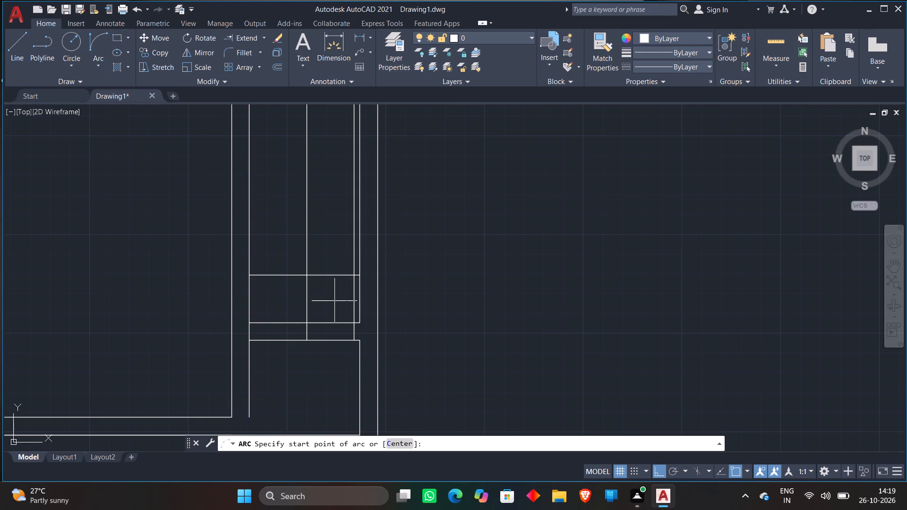
scroll(330, 302, up, 1)
click(103, 45)
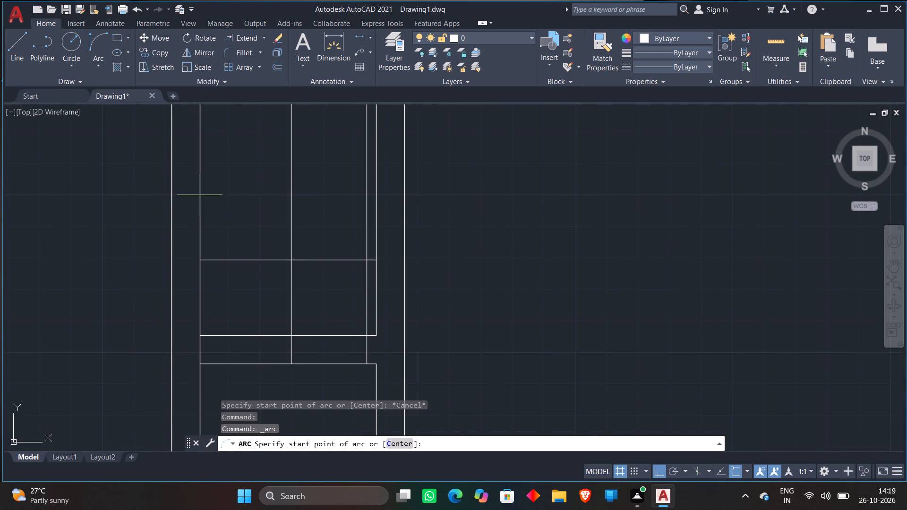
scroll(291, 335, up, 2)
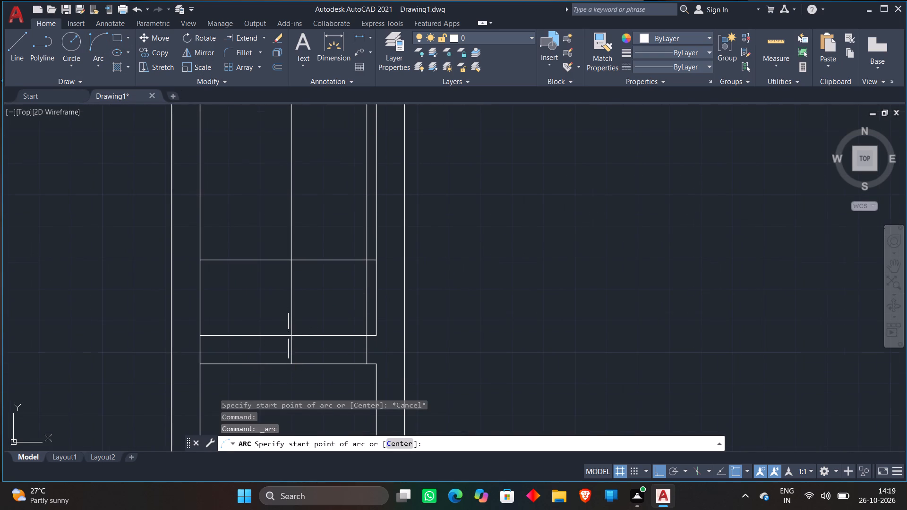
scroll(291, 335, up, 1)
click(291, 335)
click(486, 147)
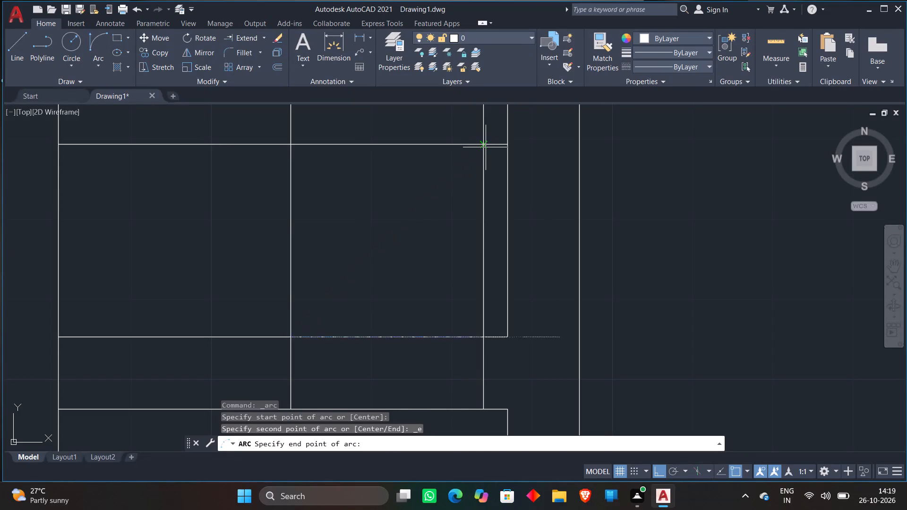
click(349, 123)
scroll(349, 123, down, 3)
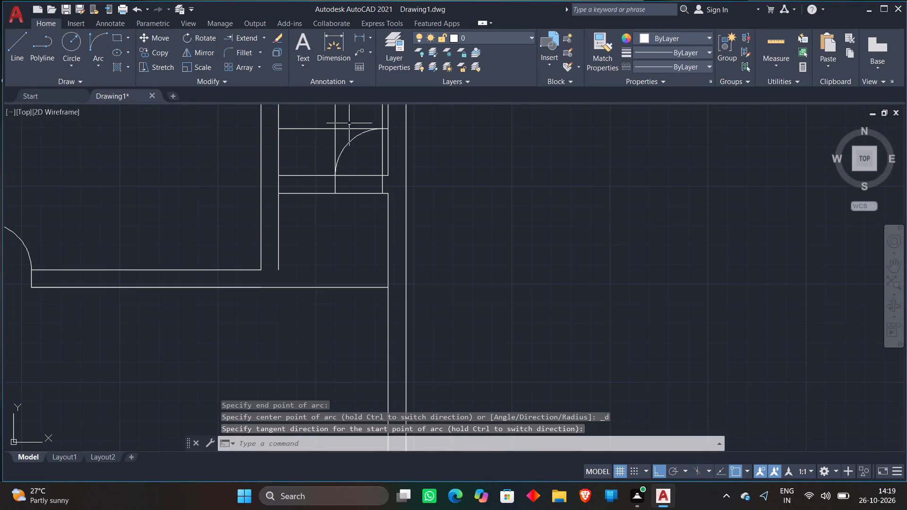
Trim the excess 2' and 3" offset lines around the narrow upper-right room's door arc, leaving only the door leaf line and the jambs.
scroll(349, 123, down, 1)
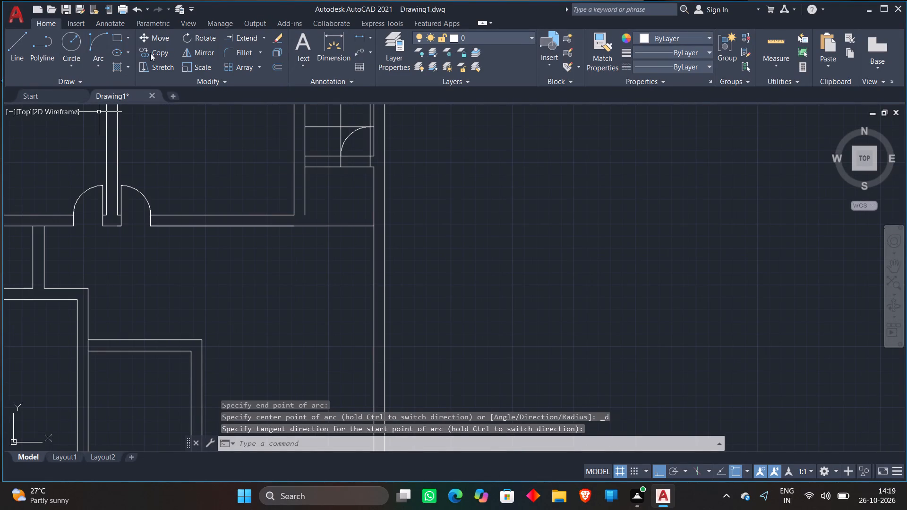
click(265, 37)
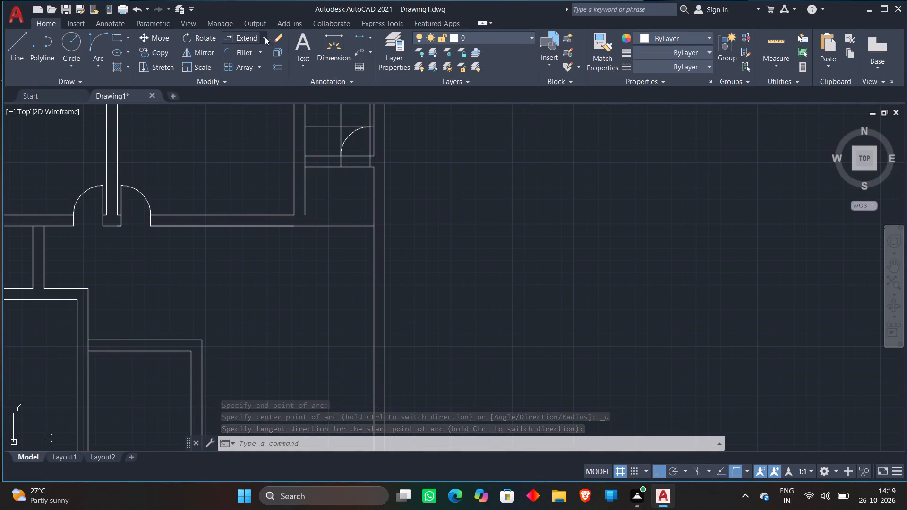
click(261, 54)
middle_drag(342, 142, 340, 218)
scroll(340, 190, up, 1)
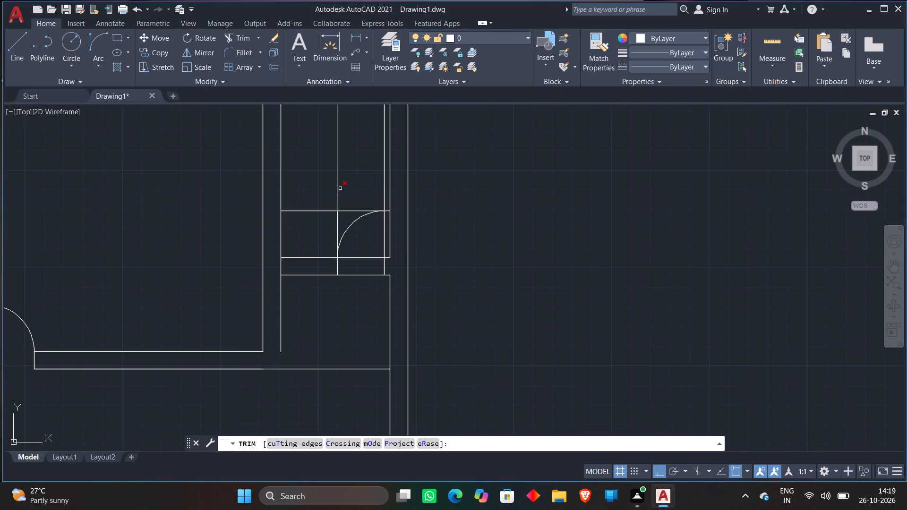
click(347, 181)
click(317, 210)
click(342, 186)
click(324, 204)
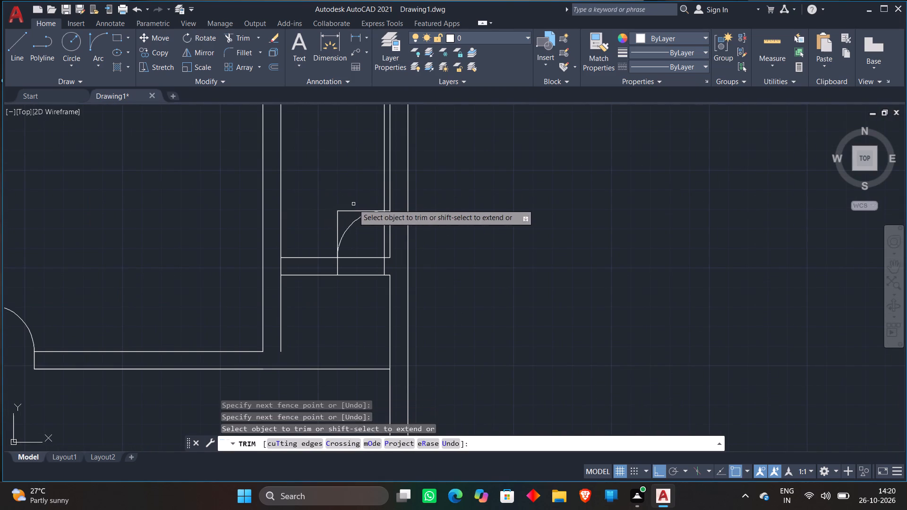
click(354, 204)
click(339, 221)
click(340, 221)
click(326, 222)
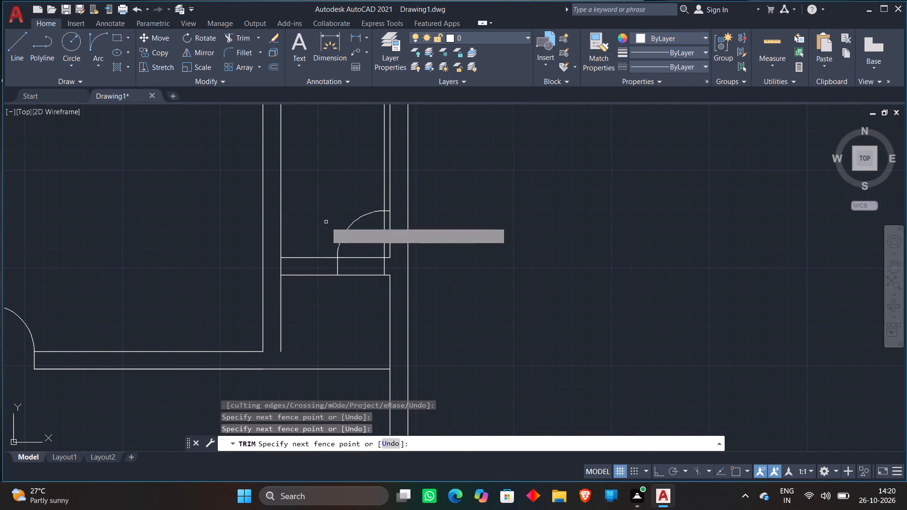
scroll(383, 203, up, 4)
click(379, 201)
click(388, 244)
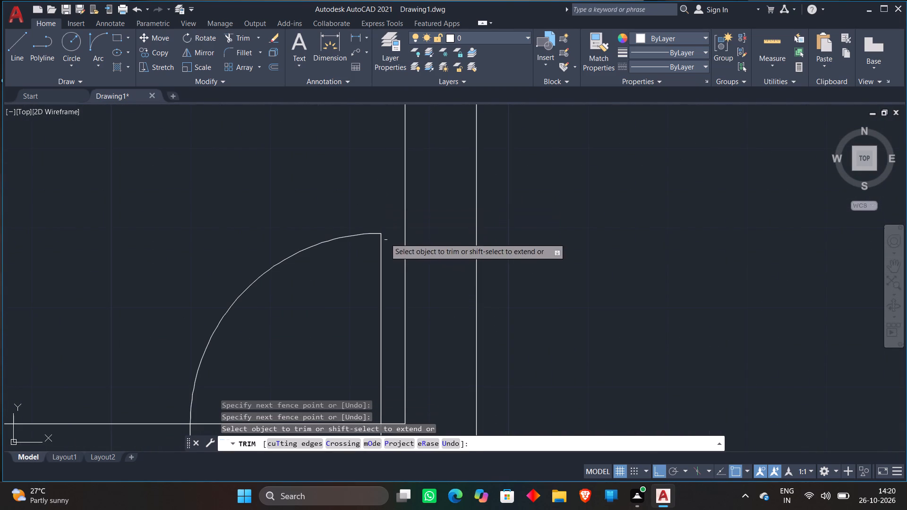
Trim both faces of the narrow room's bottom wall between the jambs to open the doorway.
scroll(375, 197, down, 3)
click(345, 260)
click(337, 352)
key(space)
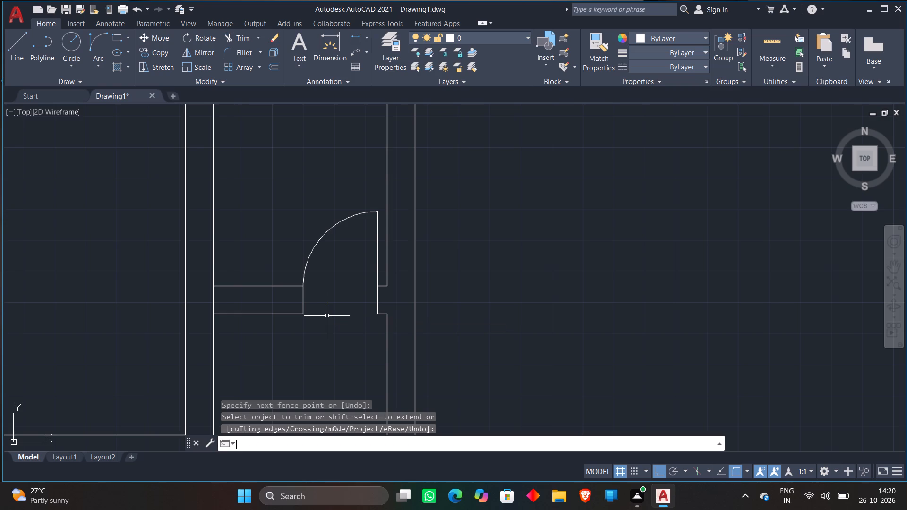
Extend the narrow room's left wall face down to the lower face of the upper rooms' bottom wall.
scroll(371, 367, down, 3)
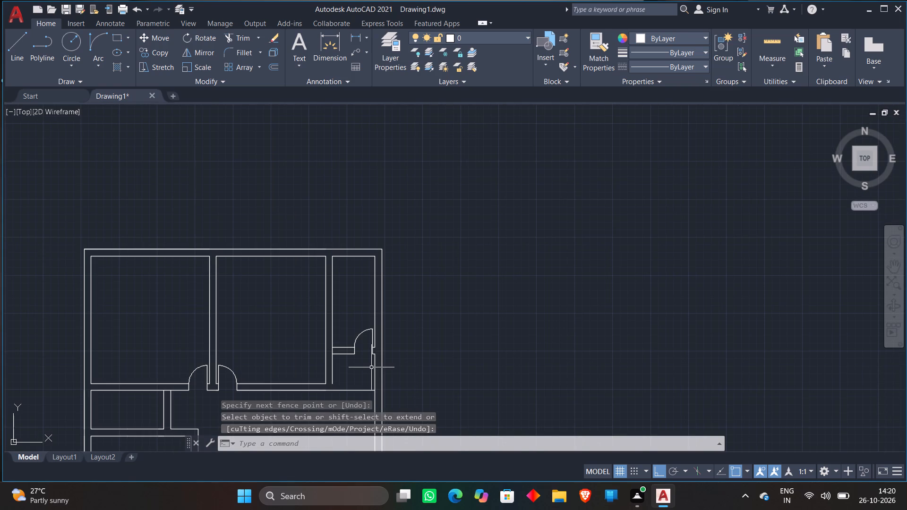
scroll(371, 367, down, 2)
middle_drag(414, 337, 590, 251)
scroll(549, 271, up, 5)
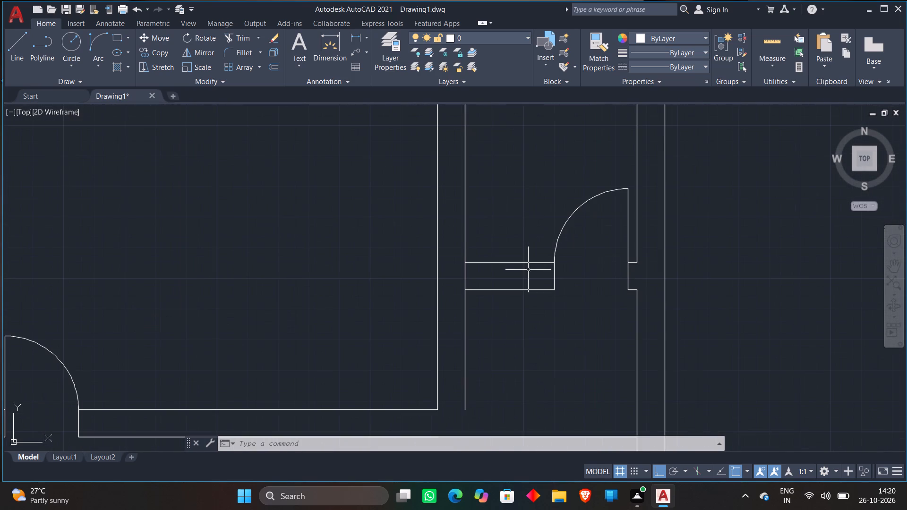
middle_drag(526, 254, 494, 213)
scroll(481, 234, down, 1)
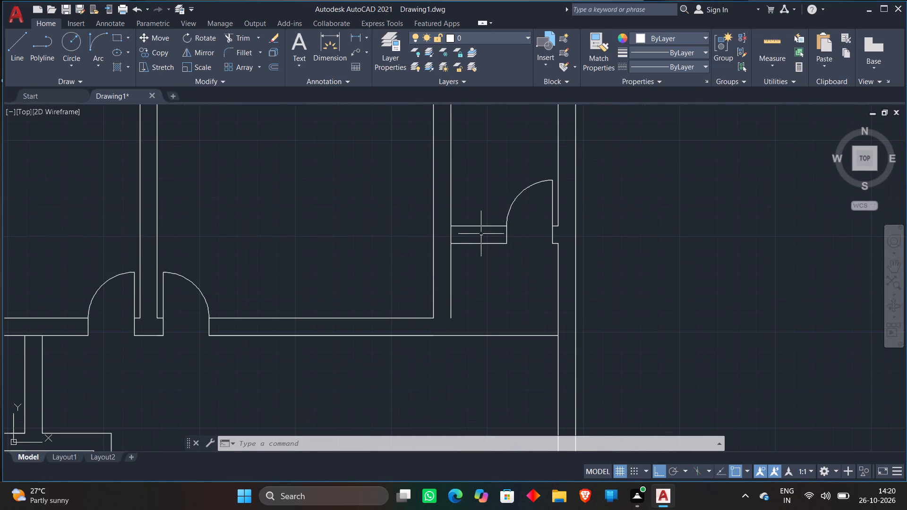
scroll(292, 221, down, 2)
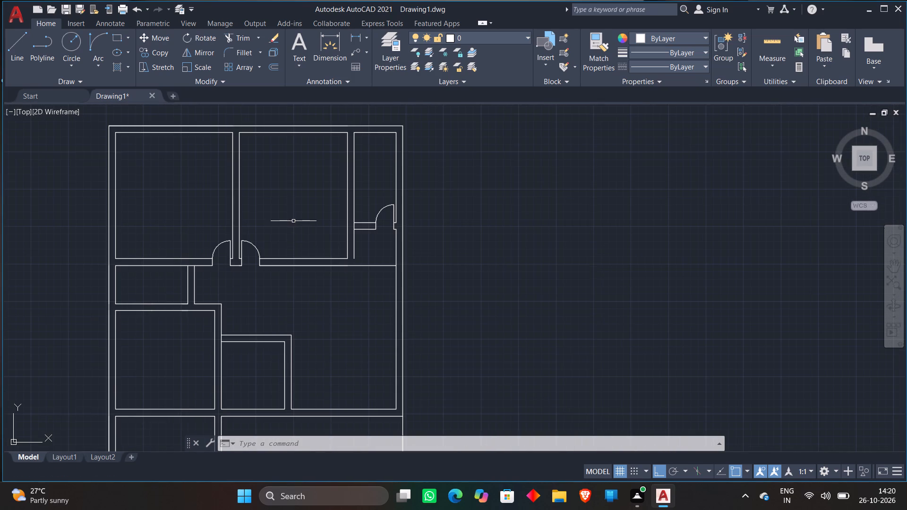
middle_drag(294, 221, 308, 179)
scroll(353, 194, up, 2)
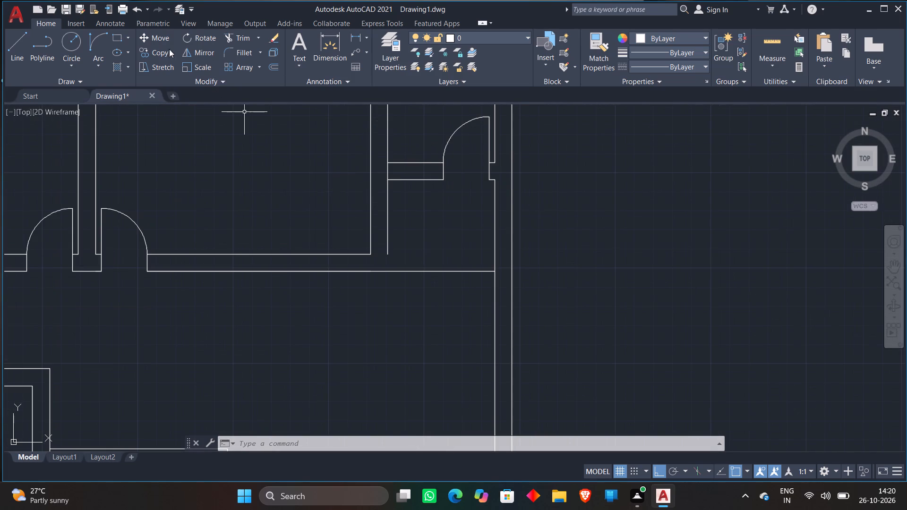
click(261, 38)
click(243, 76)
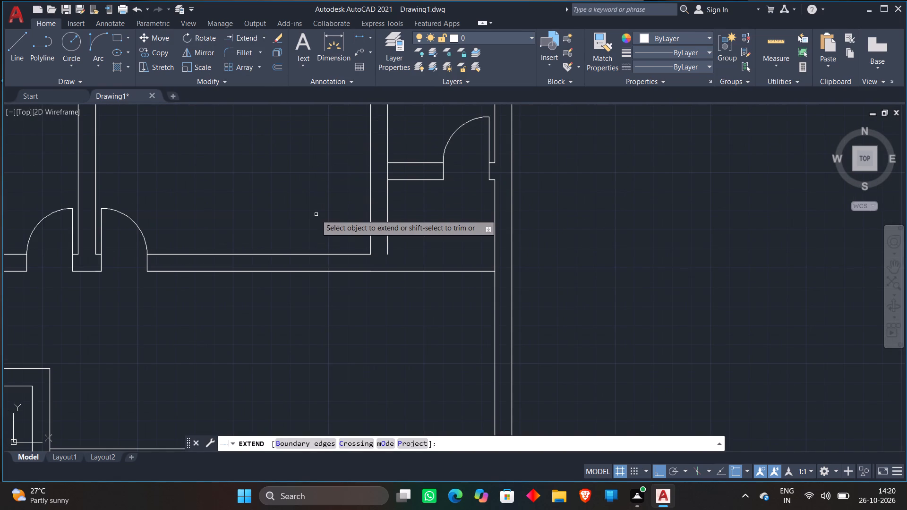
click(386, 243)
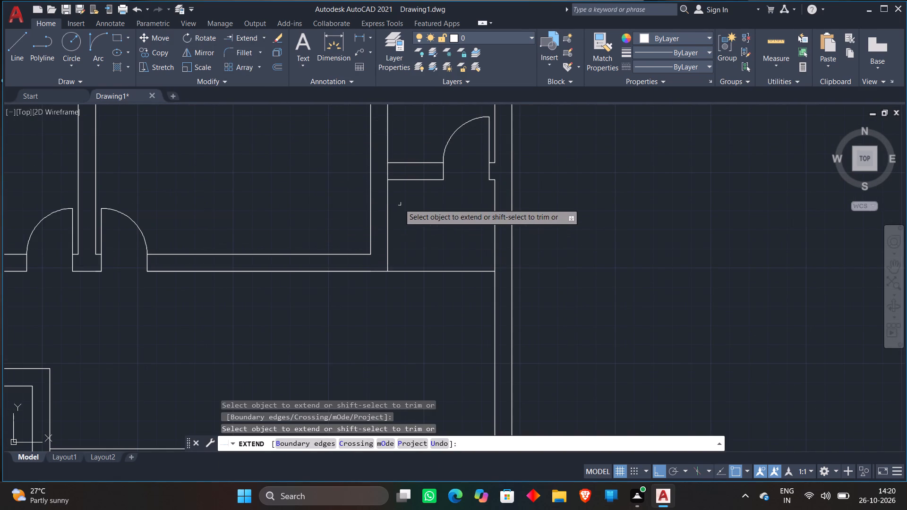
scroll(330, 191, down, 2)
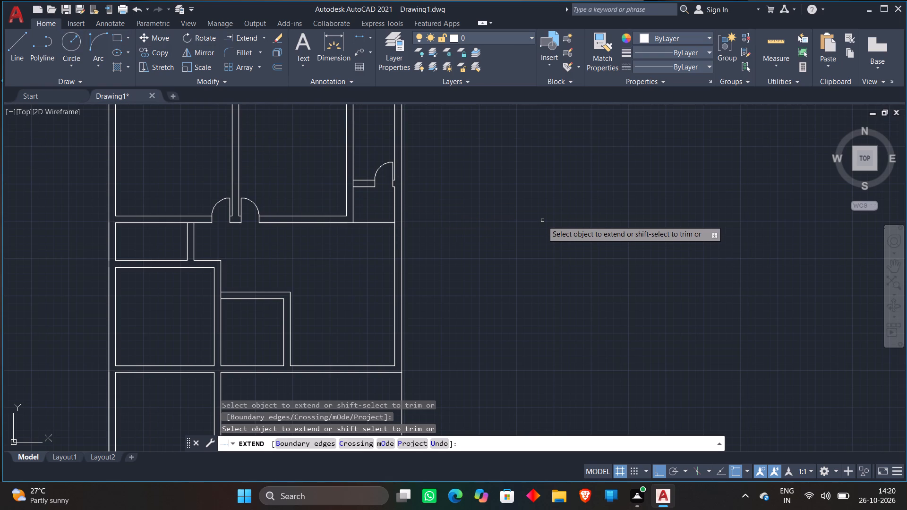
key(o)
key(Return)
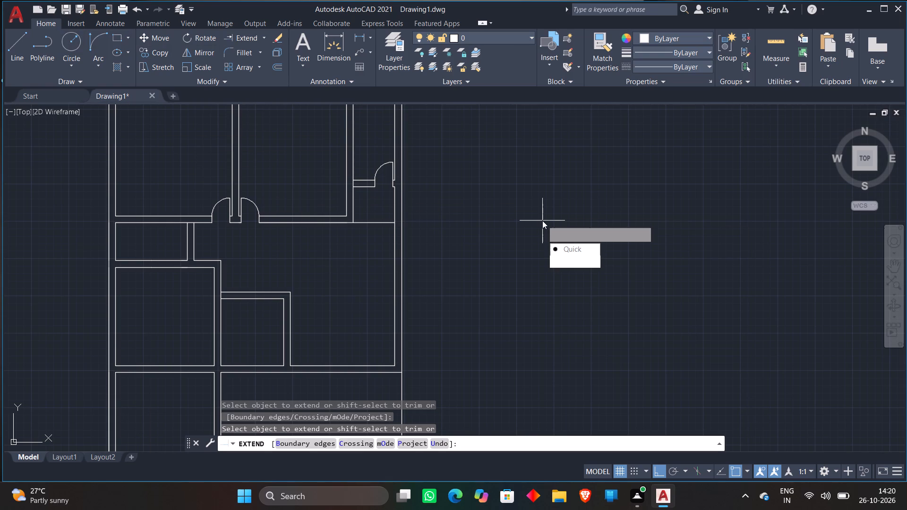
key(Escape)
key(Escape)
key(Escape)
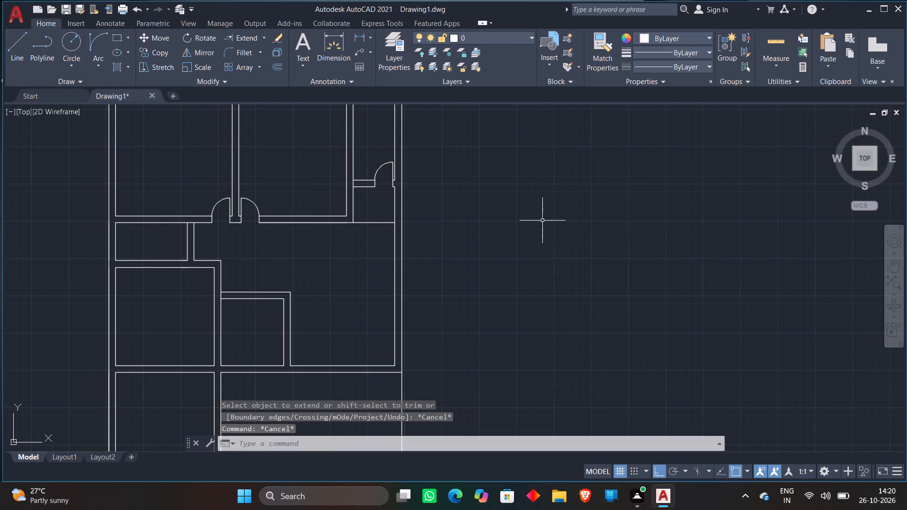
Offset the lower face of the upper rooms' bottom wall 6' downward into the central space.
key(o)
key(Return)
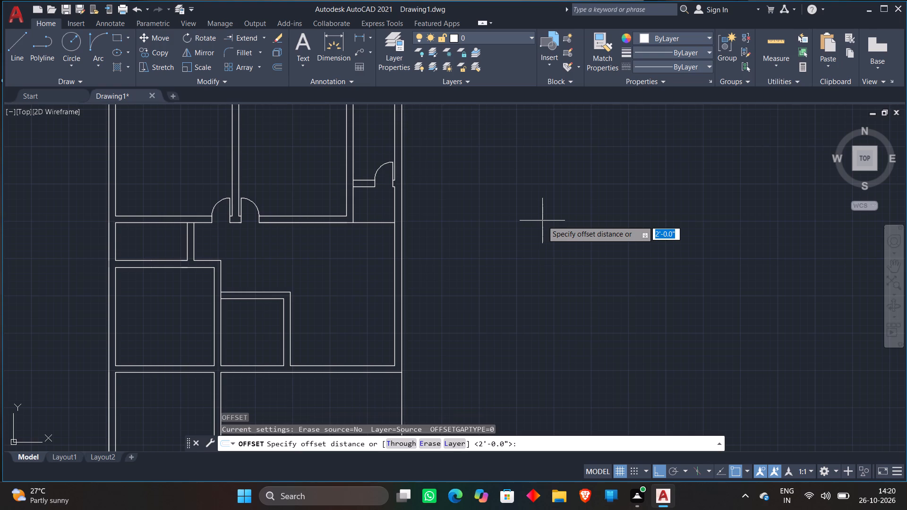
text(6')
key(Return)
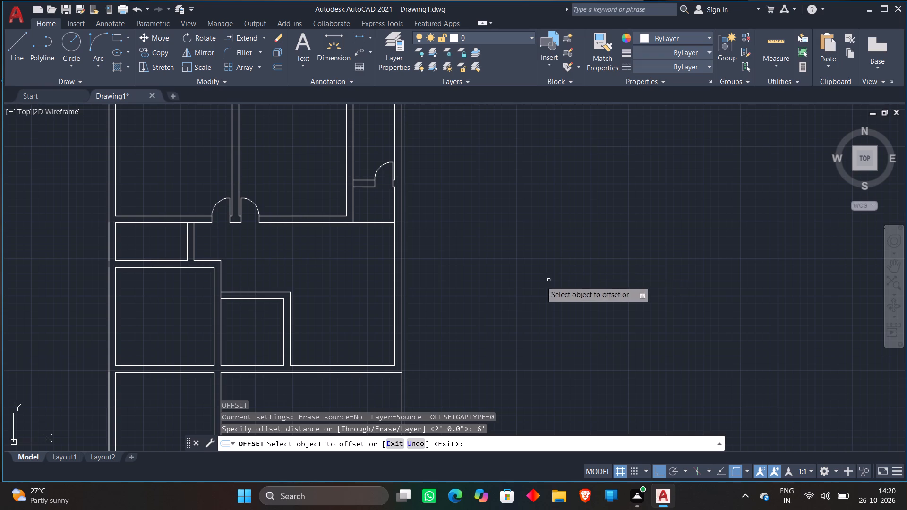
click(377, 221)
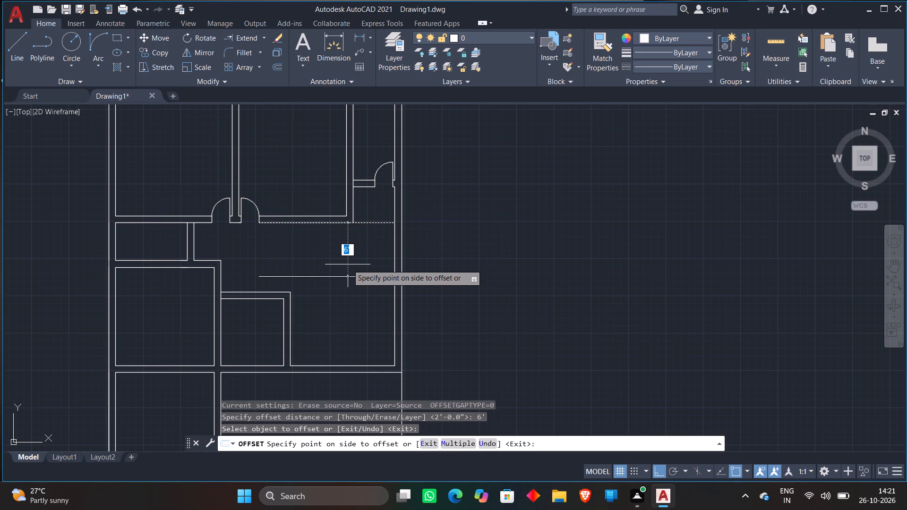
click(348, 264)
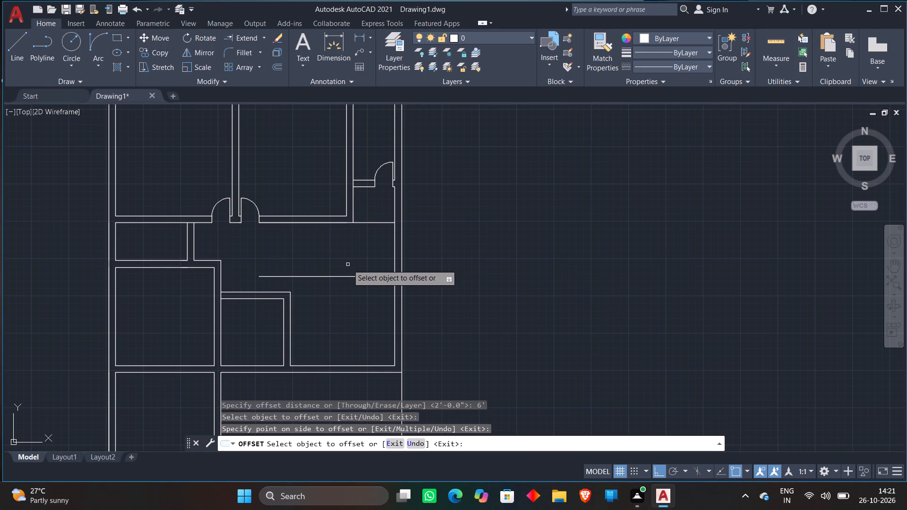
scroll(365, 235, up, 1)
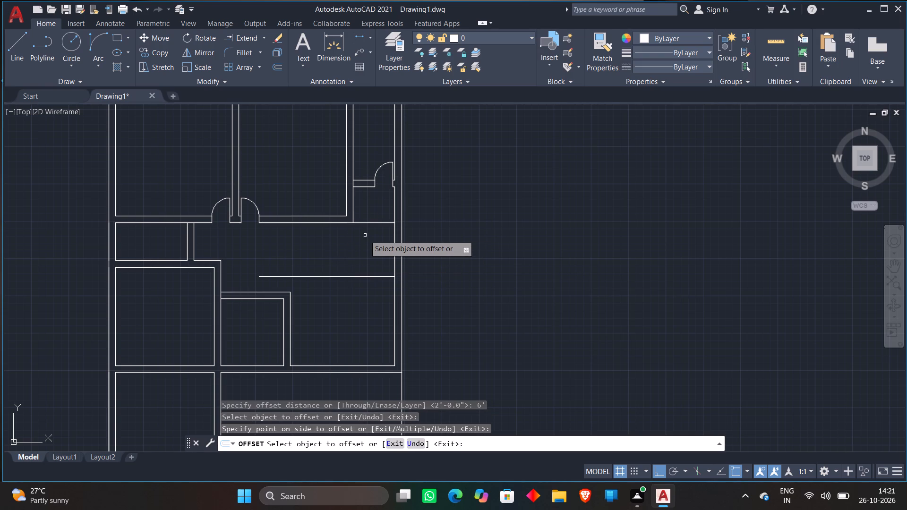
scroll(365, 235, up, 3)
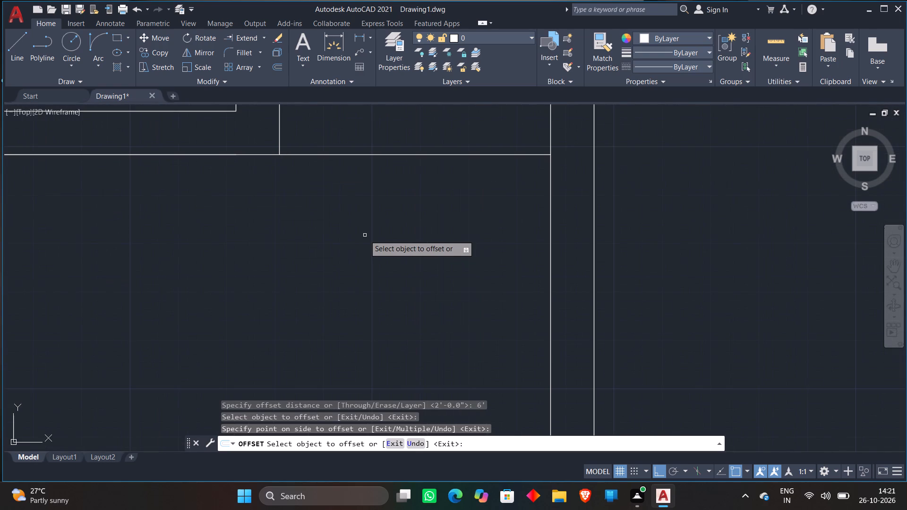
scroll(405, 232, up, 1)
scroll(407, 231, down, 5)
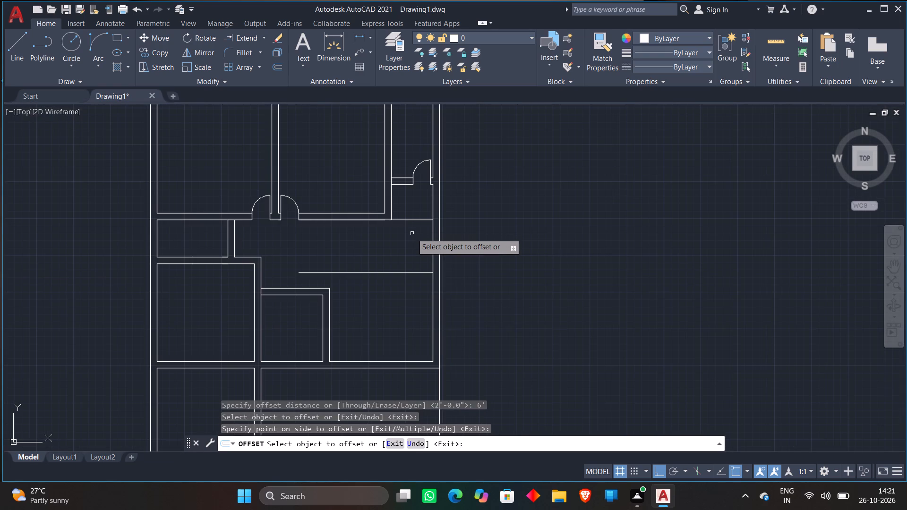
key(space)
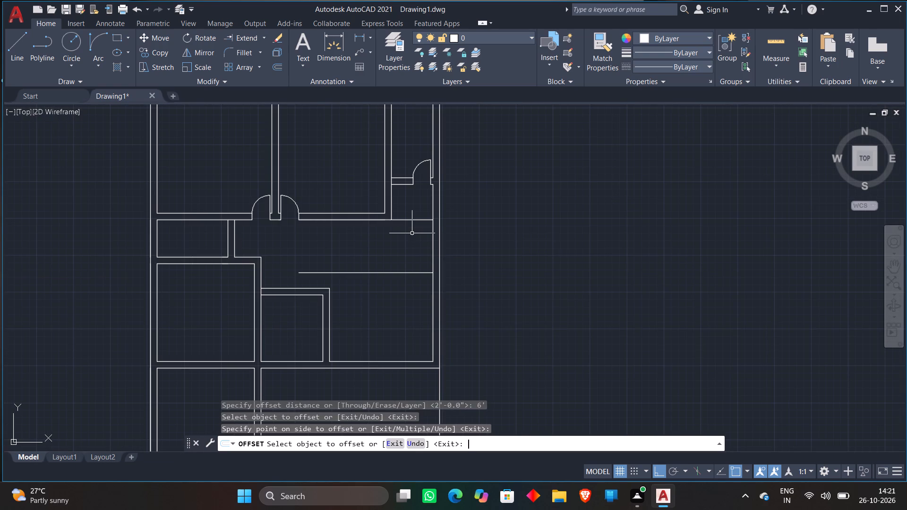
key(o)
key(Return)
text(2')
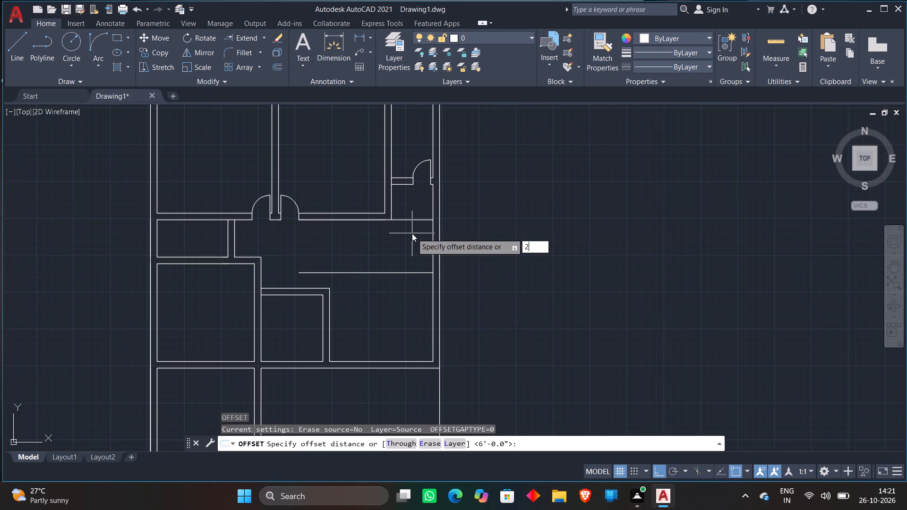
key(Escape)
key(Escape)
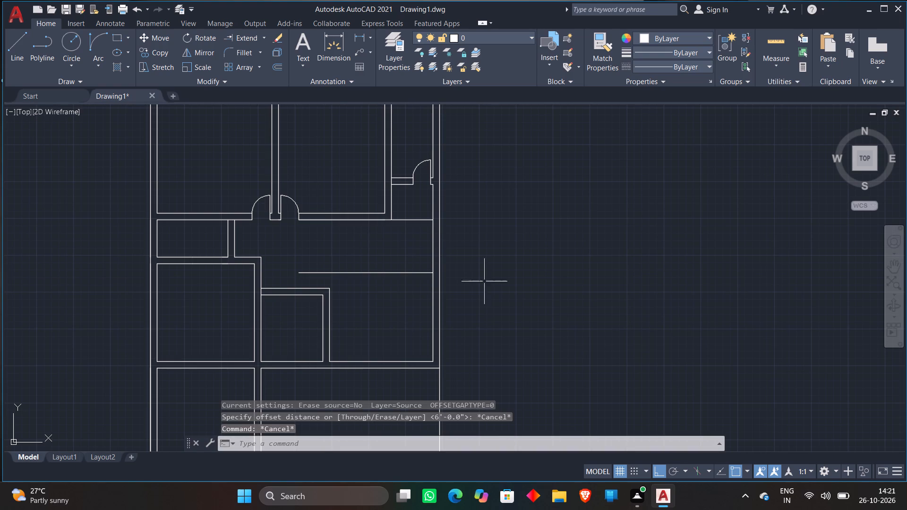
Offset the 6' offset line 9" downward to form the second face of the wall.
key(o)
key(Return)
text(9")
key(Return)
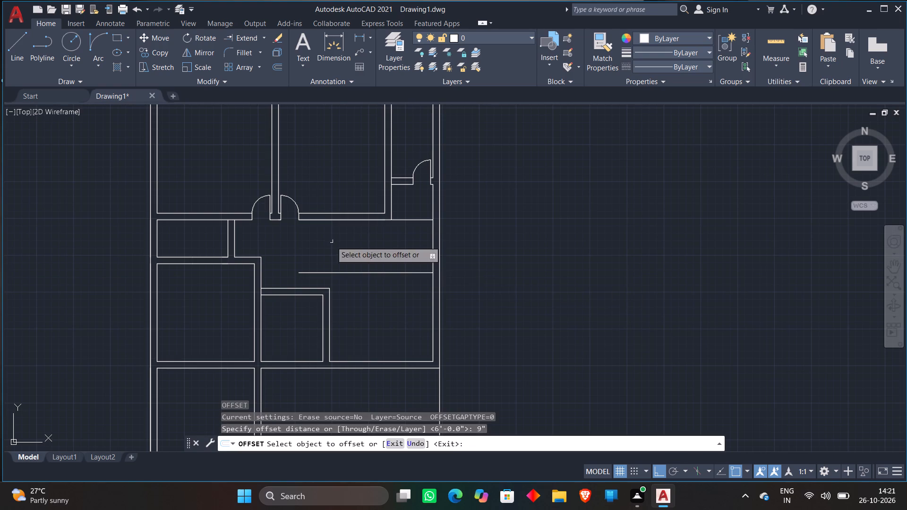
click(388, 271)
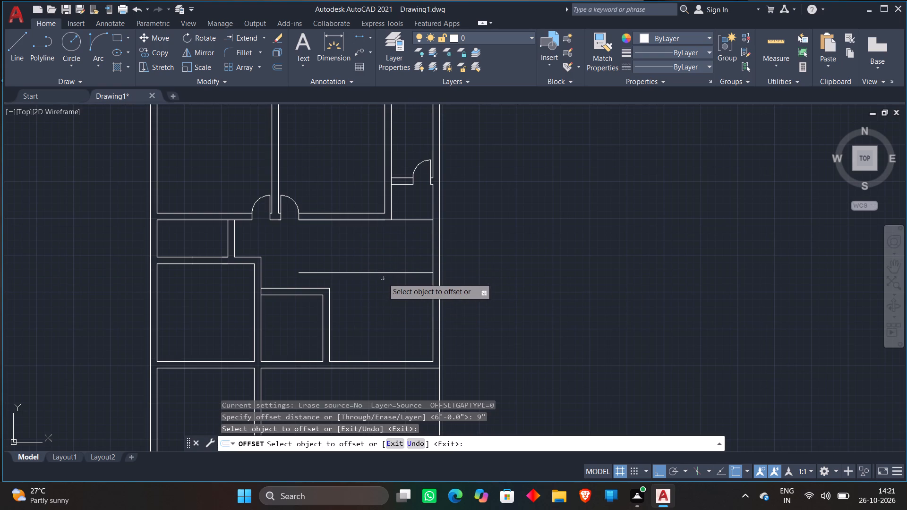
click(386, 271)
click(386, 272)
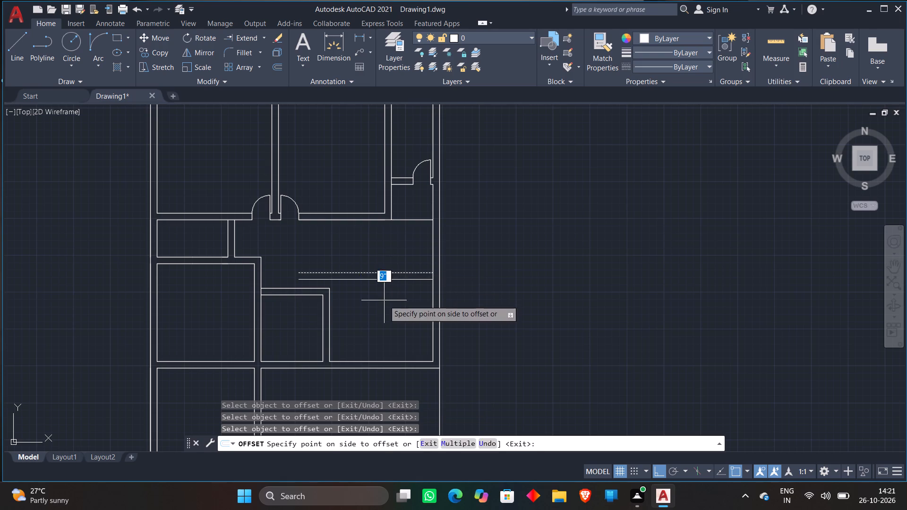
click(384, 300)
key(Escape)
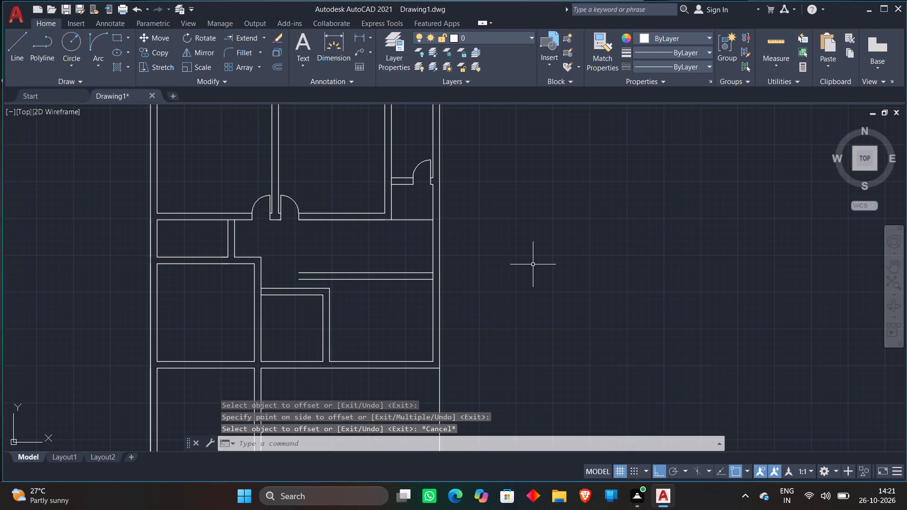
Trim the building's right inner wall face just below the narrow room's door wall and between the two new 9" wall lines.
key(t)
key(r)
key(space)
scroll(437, 270, up, 2)
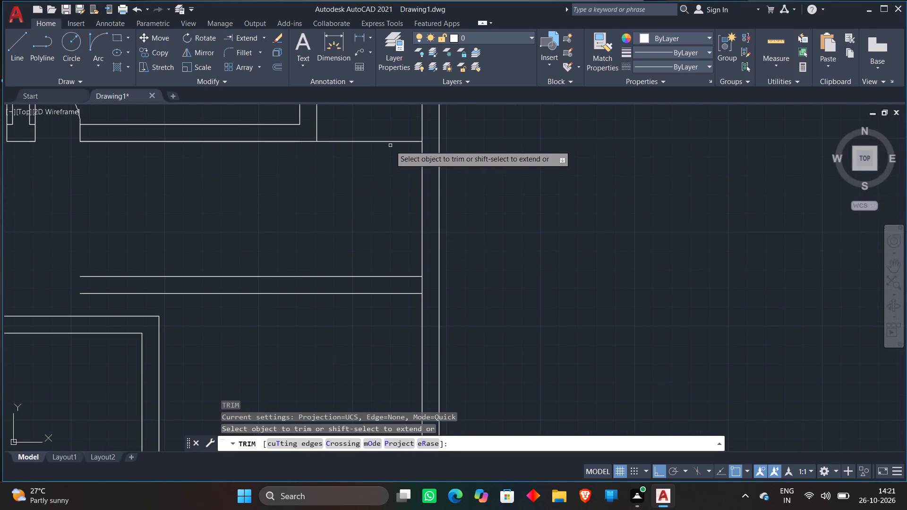
middle_drag(387, 153, 375, 258)
scroll(375, 258, down, 1)
click(378, 216)
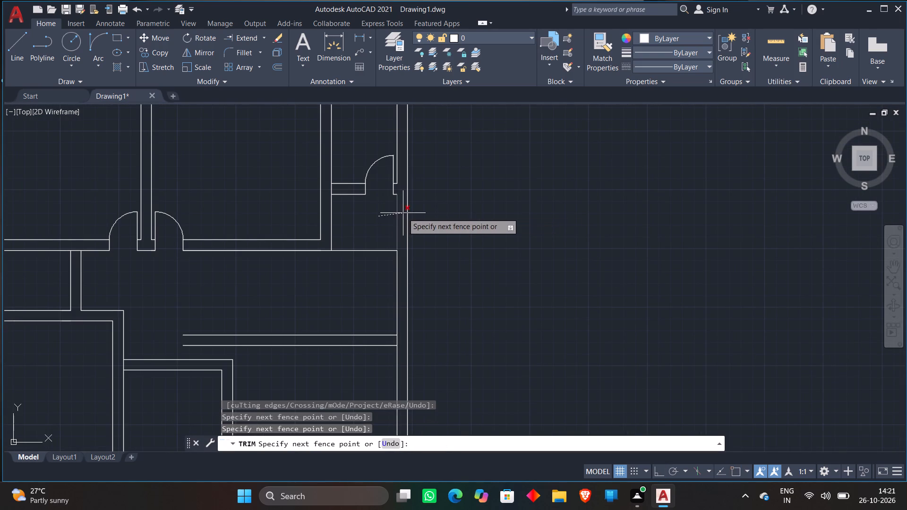
click(403, 213)
scroll(392, 333, up, 2)
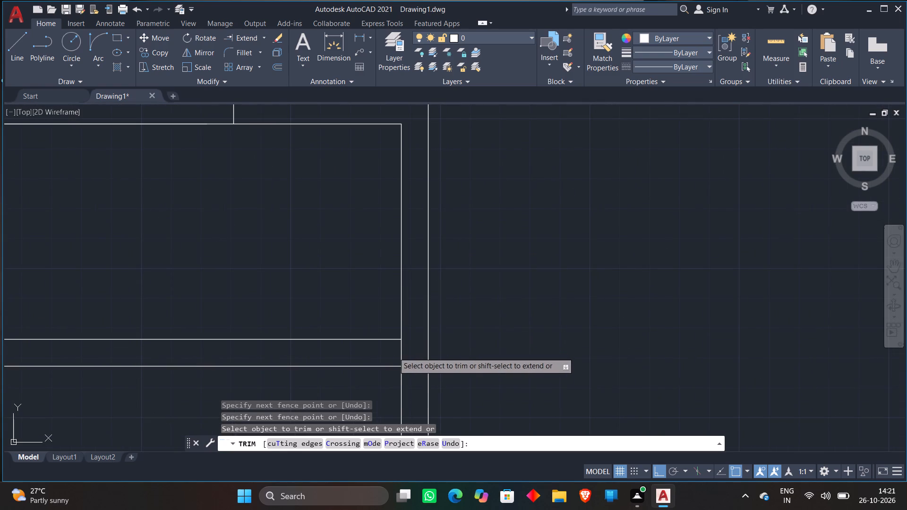
click(393, 352)
click(410, 349)
key(space)
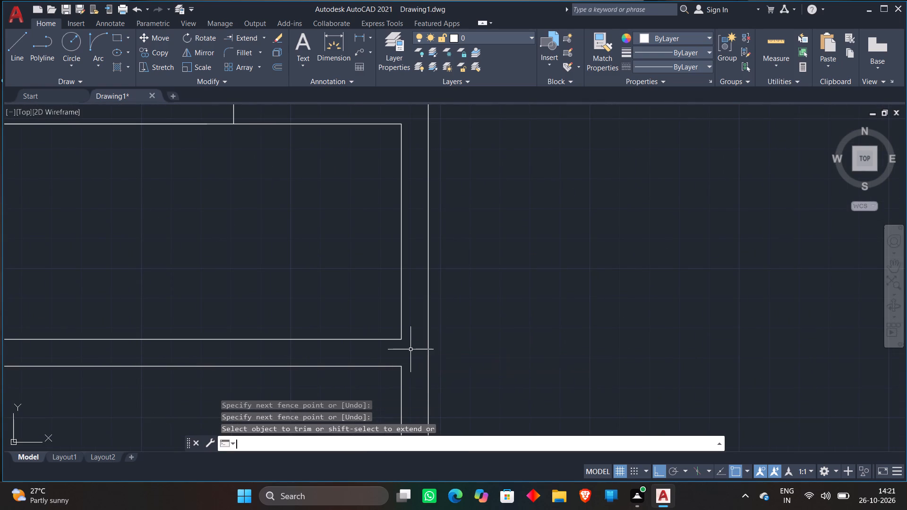
Offset the right inner wall face 3' leftward between the upper rooms' bottom wall and the new wall to form the stair landing edge.
scroll(411, 346, down, 1)
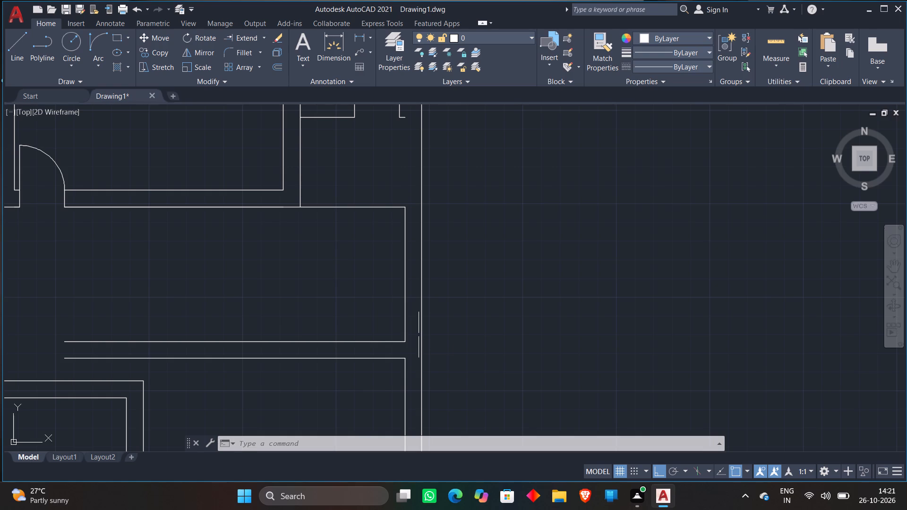
key(o)
key(Return)
text(3')
key(Return)
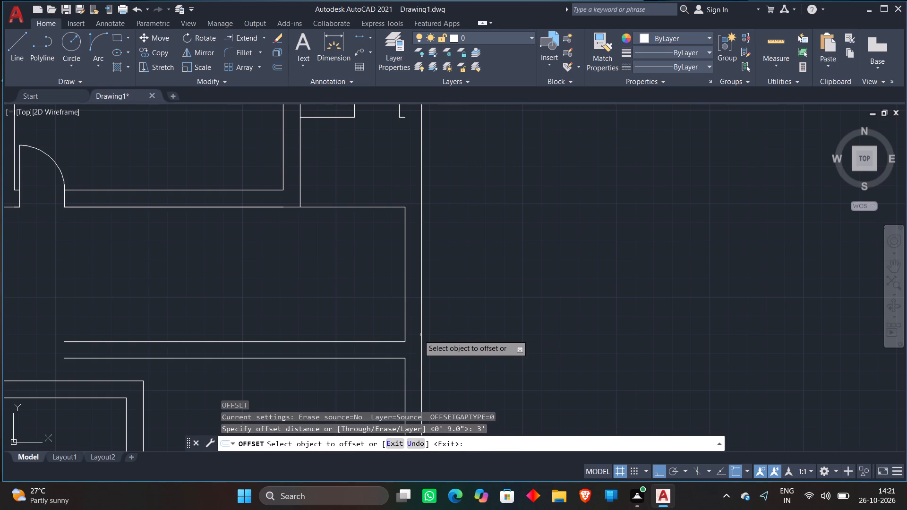
click(407, 278)
click(403, 279)
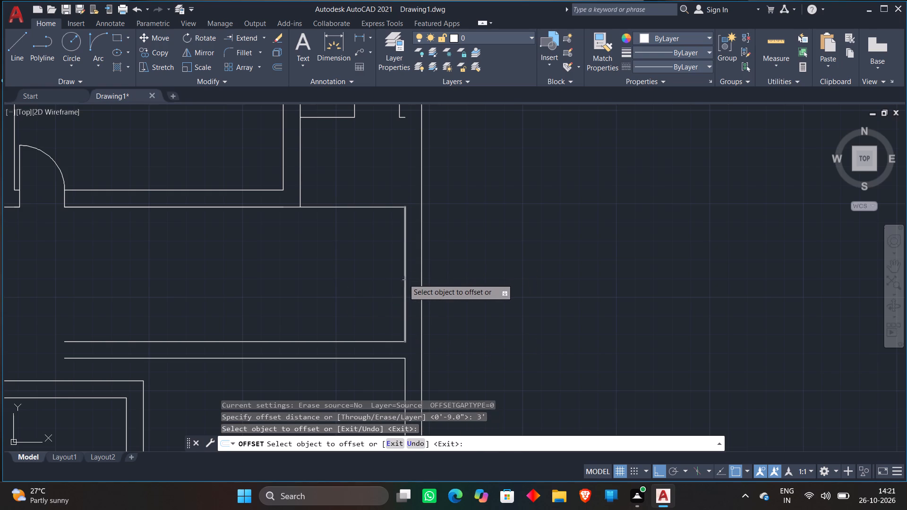
click(246, 288)
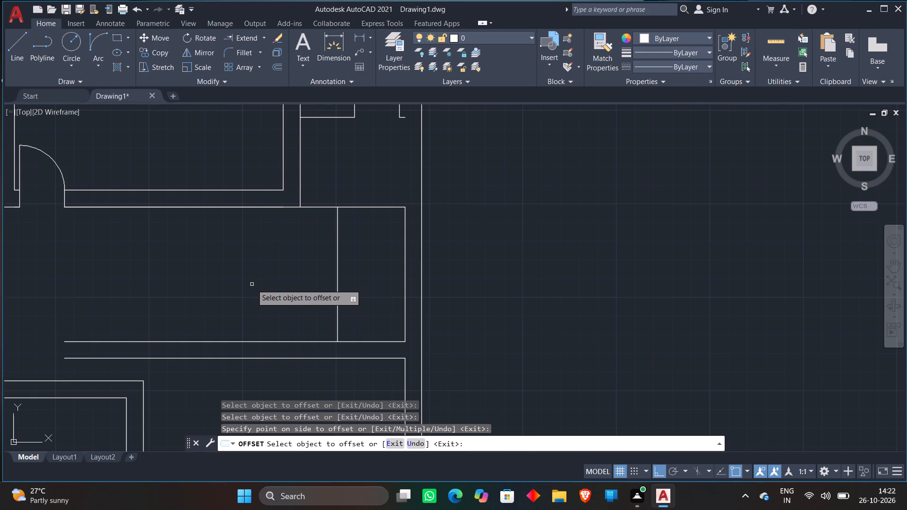
key(Escape)
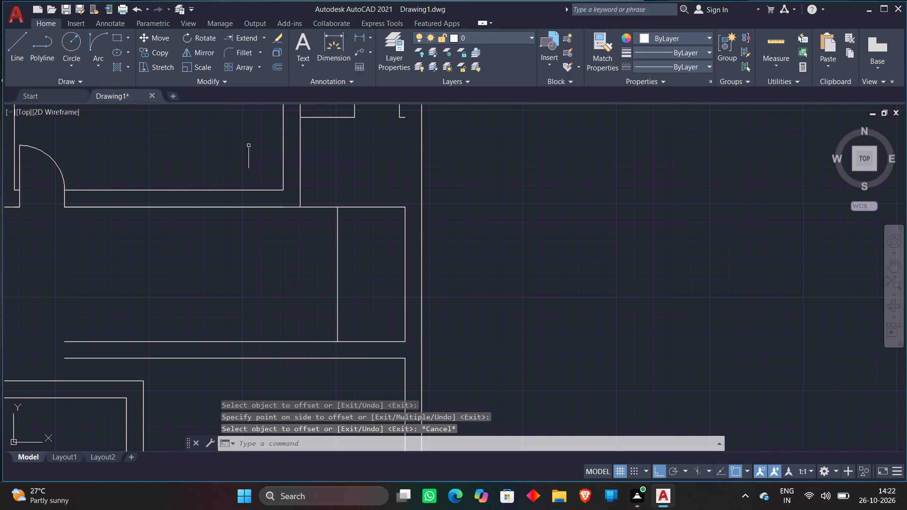
Offset the landing edge line leftward ten times at 1' spacing using the Multiple option to form stair treads.
key(o)
key(Return)
text(1')
key(Return)
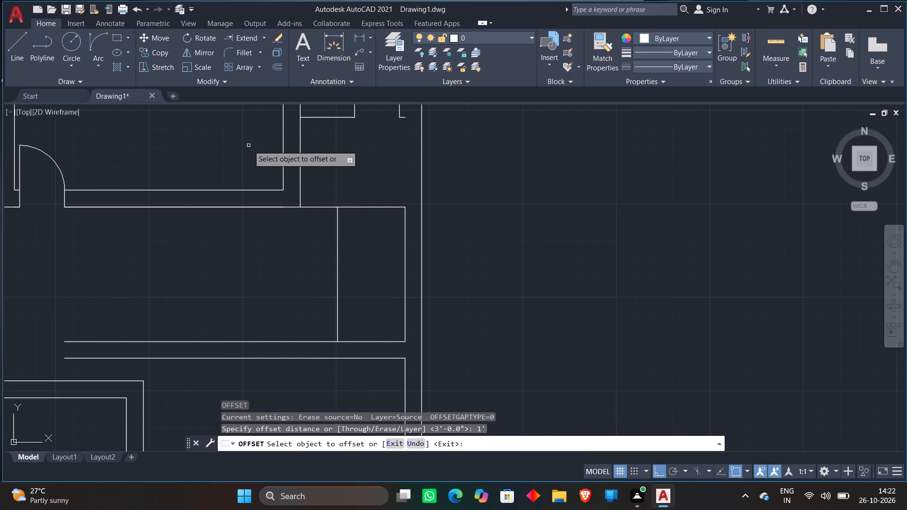
click(337, 263)
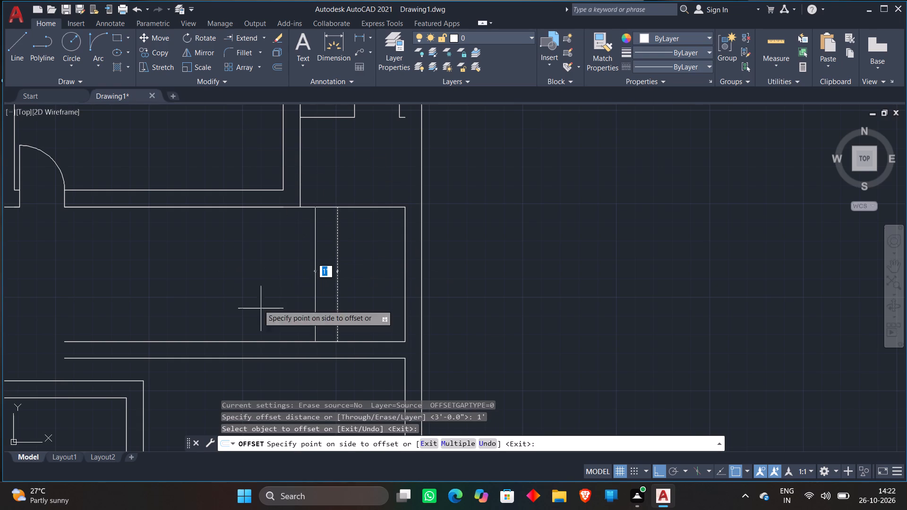
click(463, 443)
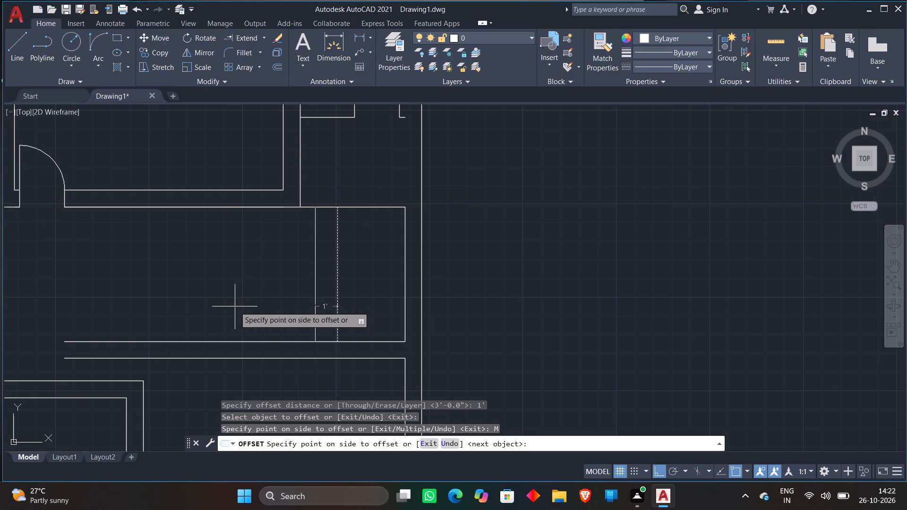
click(202, 306)
click(149, 288)
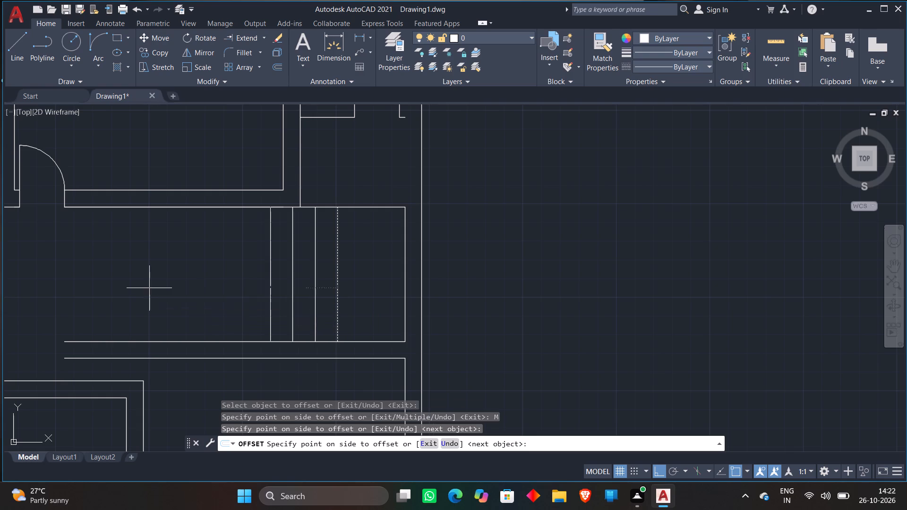
click(137, 288)
click(125, 285)
click(125, 285)
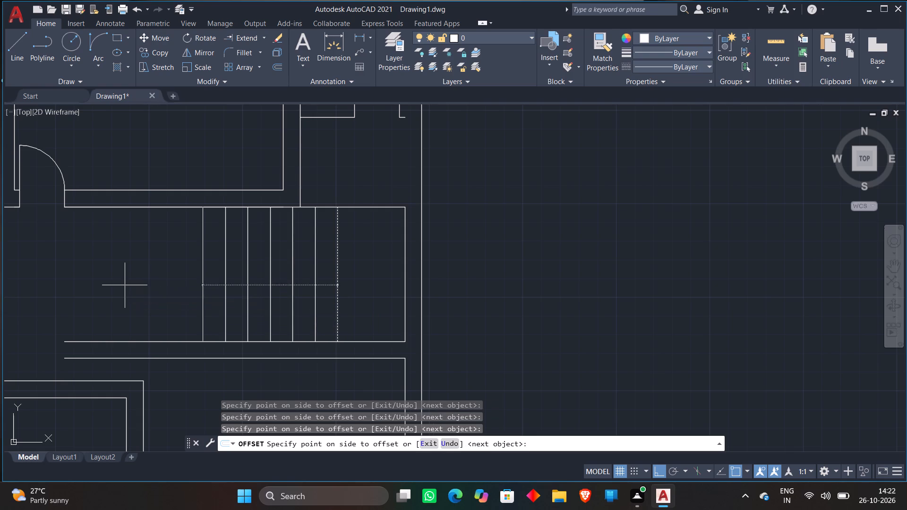
click(113, 285)
click(103, 285)
click(98, 285)
triple_click(89, 285)
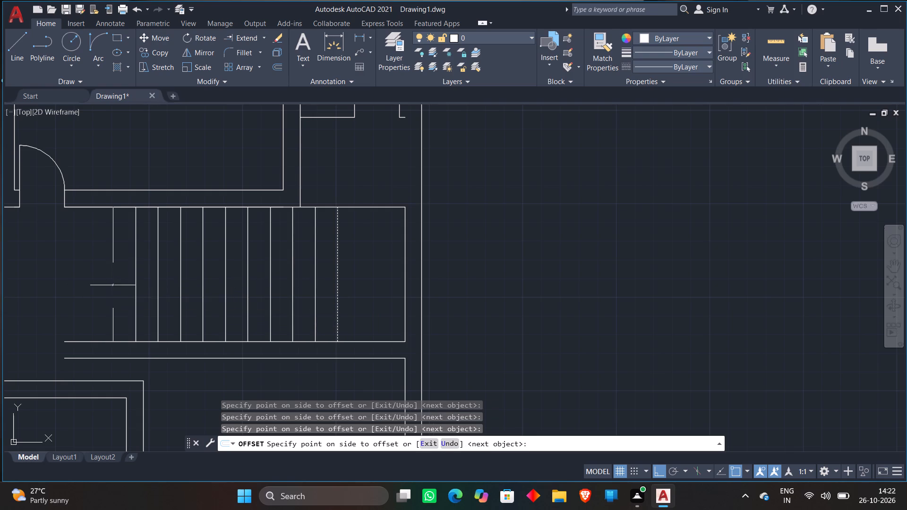
key(space)
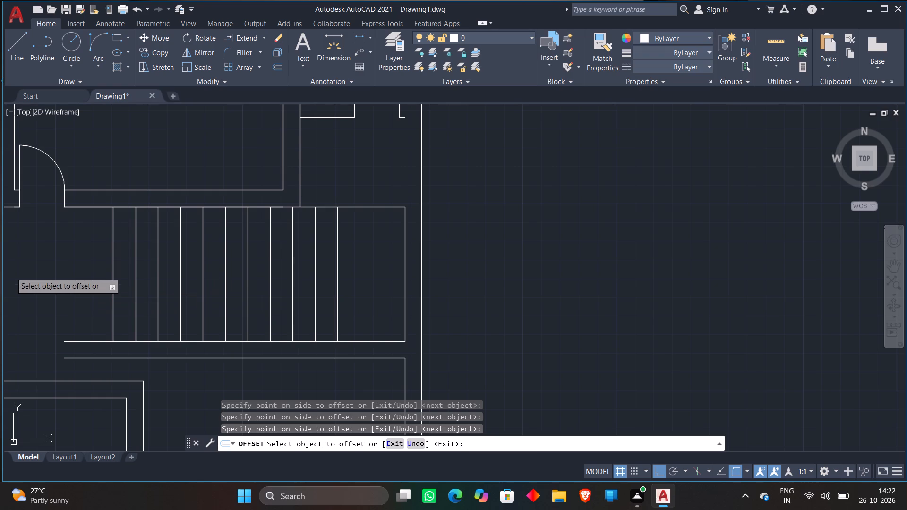
Offset the leftmost tread line leftward two more times at 1' spacing.
drag(113, 286, 107, 286)
click(0, 274)
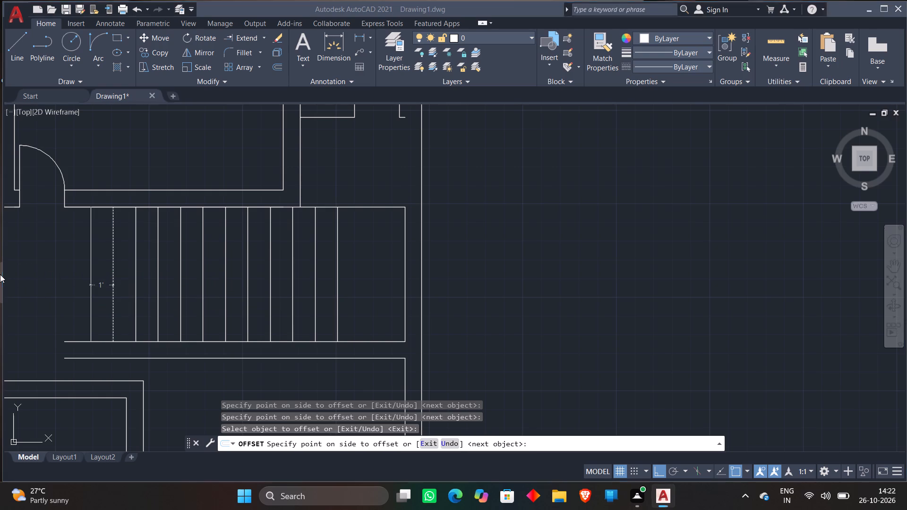
click(86, 271)
click(92, 272)
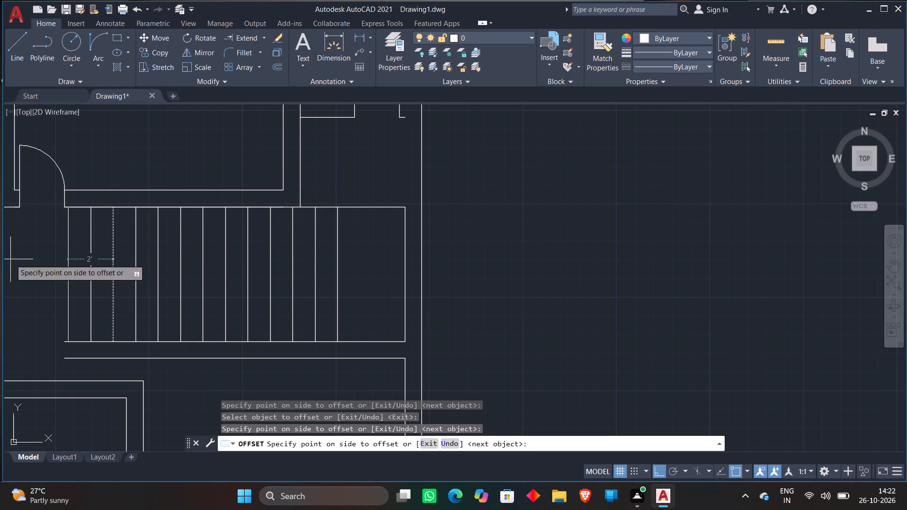
click(10, 259)
key(space)
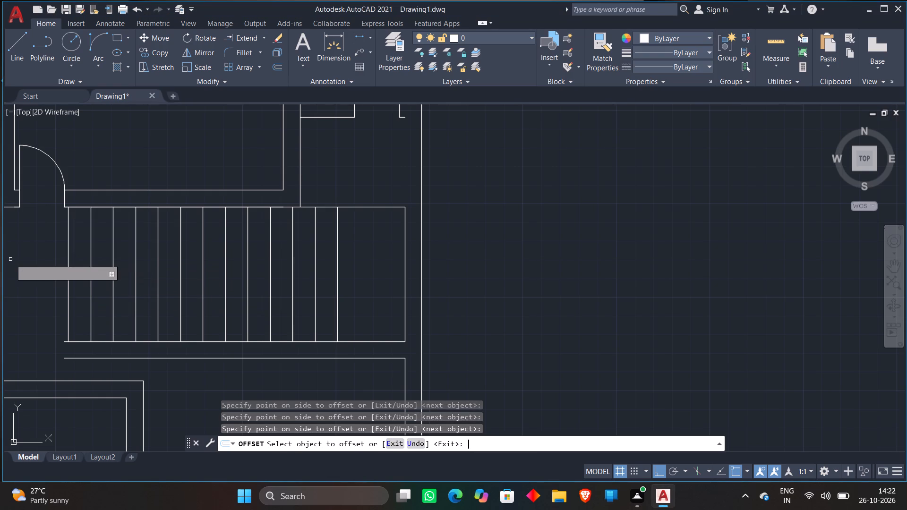
key(Escape)
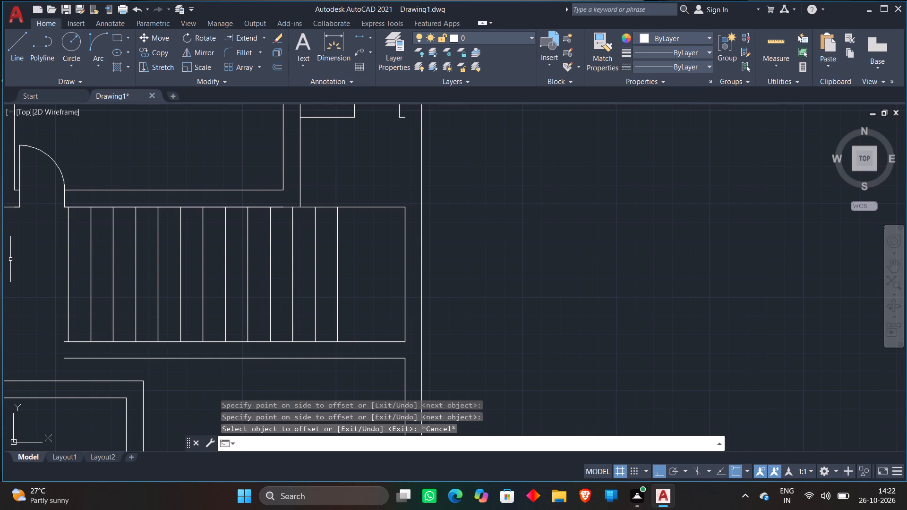
Draw a horizontal line from the landing edge's midpoint leftward across all treads to just past the last one, dividing the two flights.
click(12, 59)
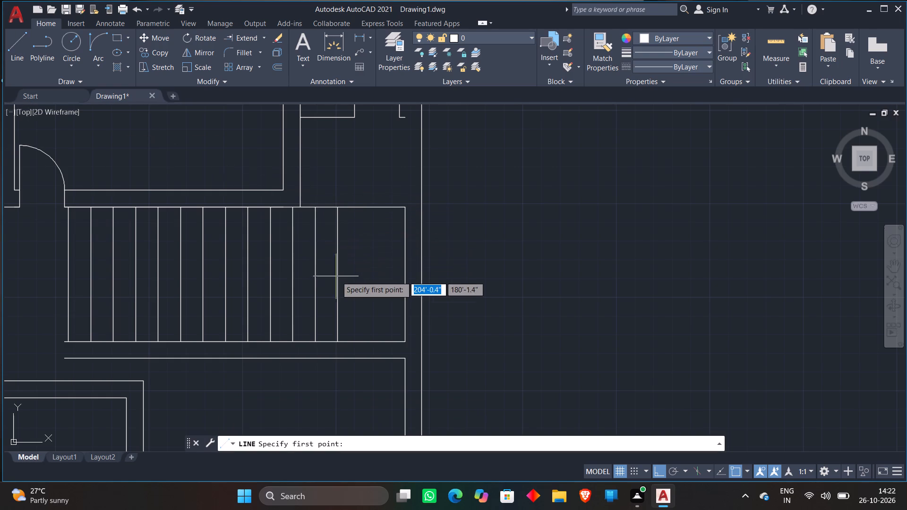
click(339, 275)
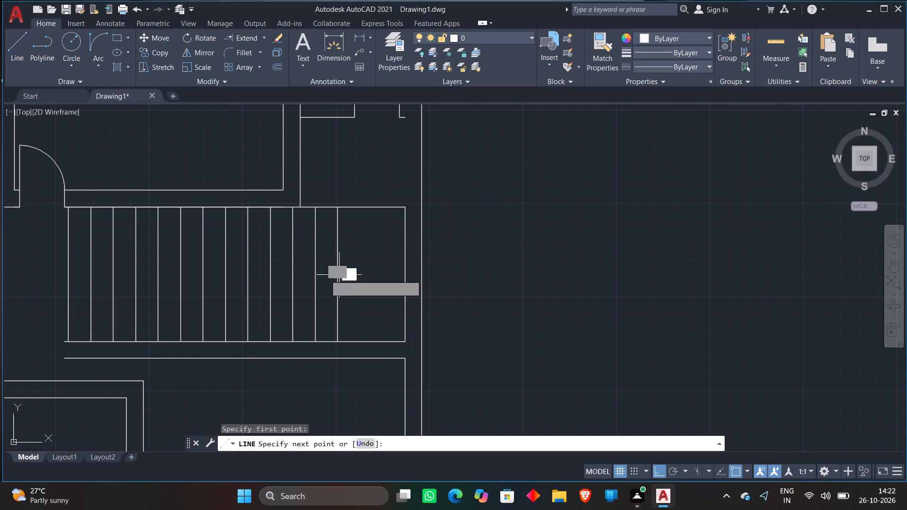
click(51, 256)
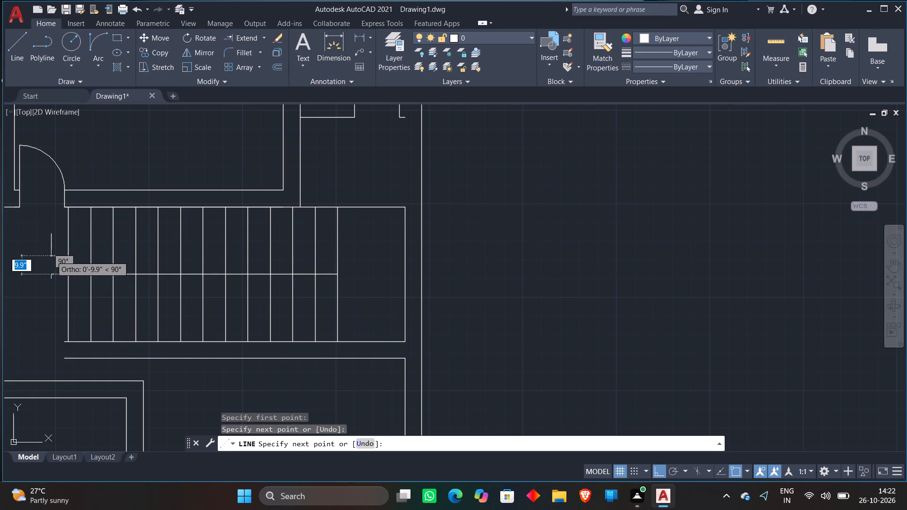
key(space)
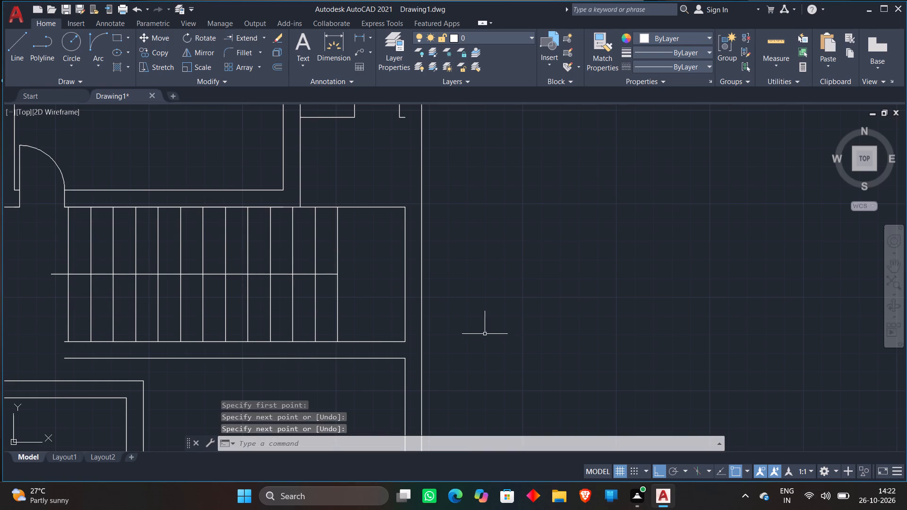
Delete the lower face line of the 9" wall below the staircase.
click(348, 357)
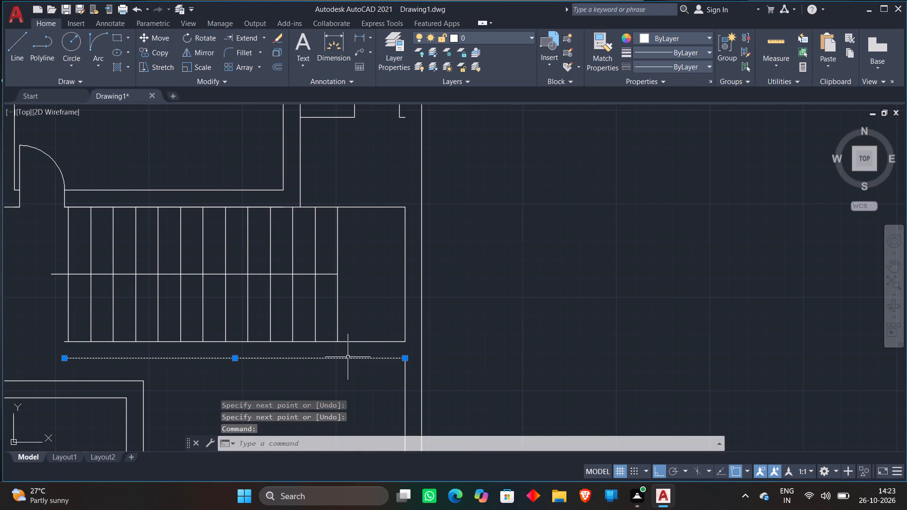
key(Delete)
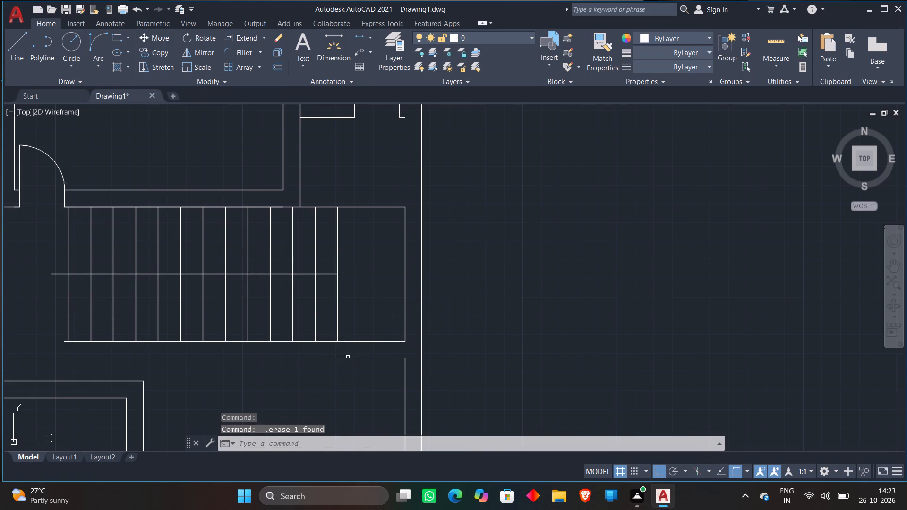
Extend the building's right inner wall face upward across the gaps above and below the staircase.
text(ex)
key(space)
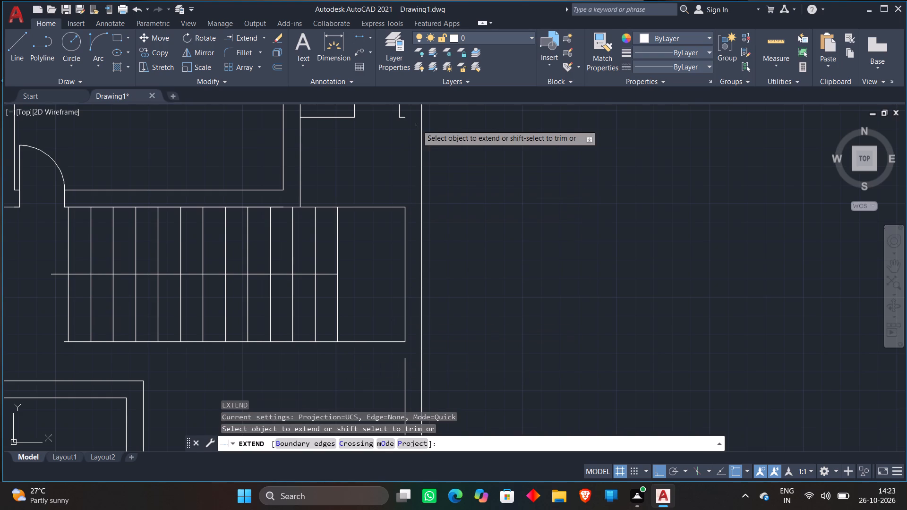
click(405, 213)
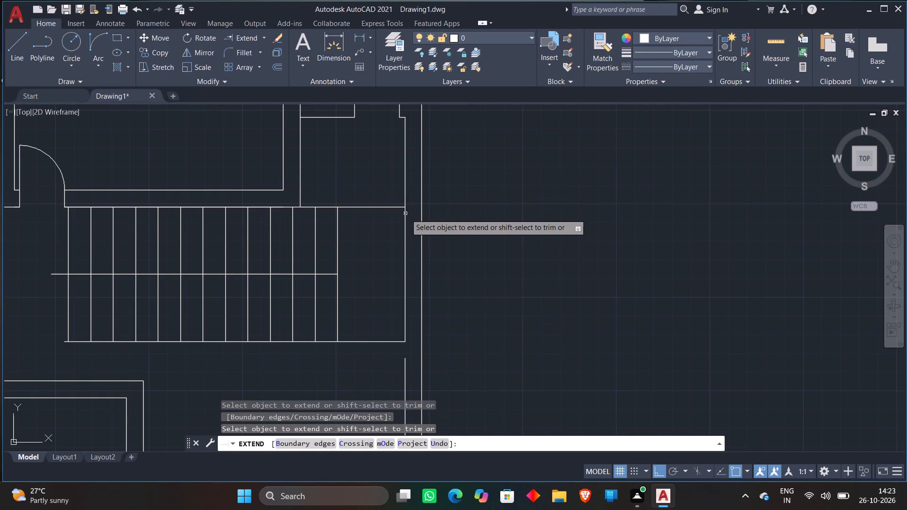
click(404, 364)
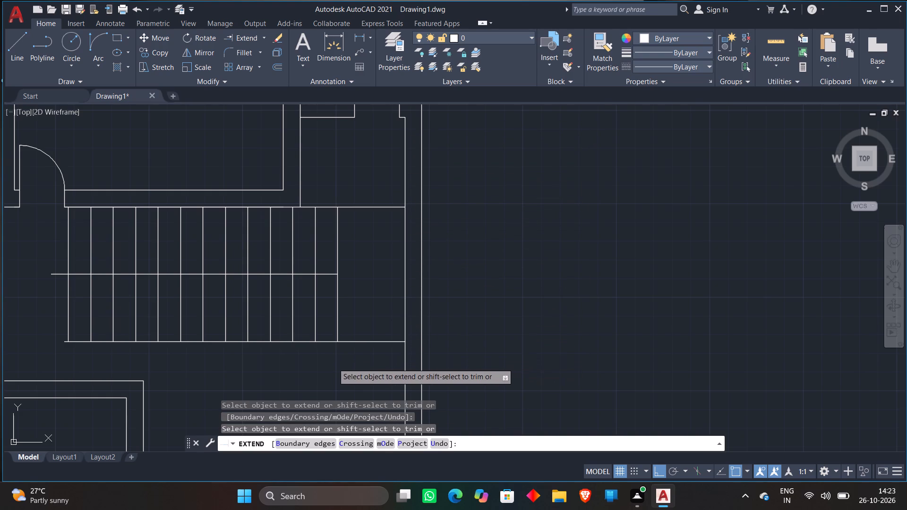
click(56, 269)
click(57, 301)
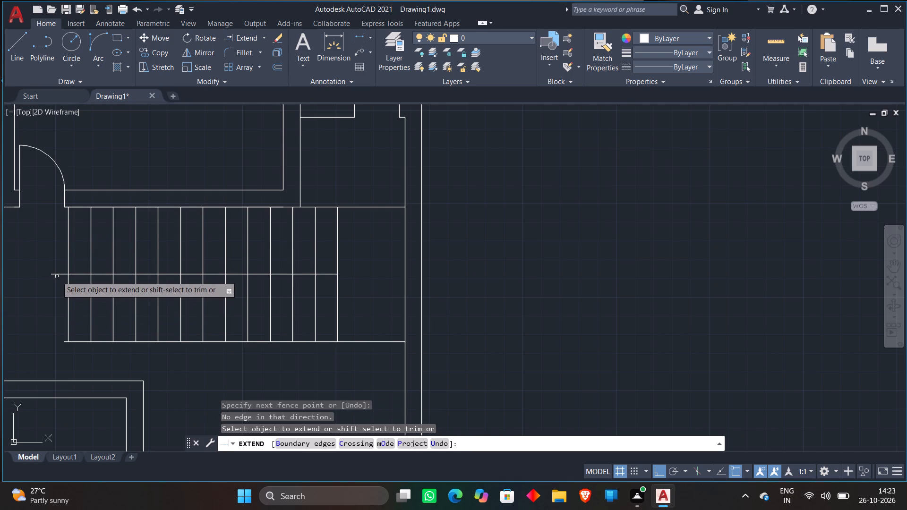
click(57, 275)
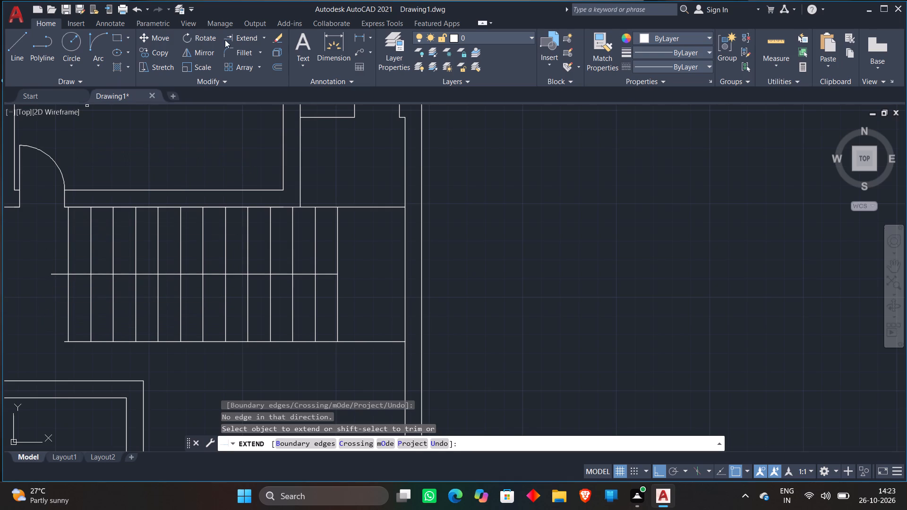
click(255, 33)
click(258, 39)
Trim the overhang of the stair dividing line beyond the leftmost tread.
click(262, 37)
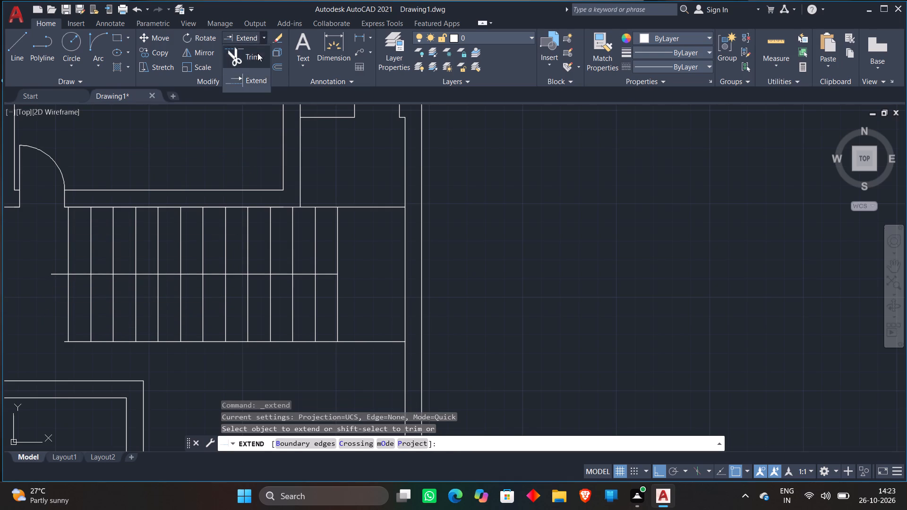
click(257, 53)
click(61, 259)
click(52, 296)
Trim away the lower-flight portions of the five leftmost treads and the stair's bottom line beneath them.
click(54, 305)
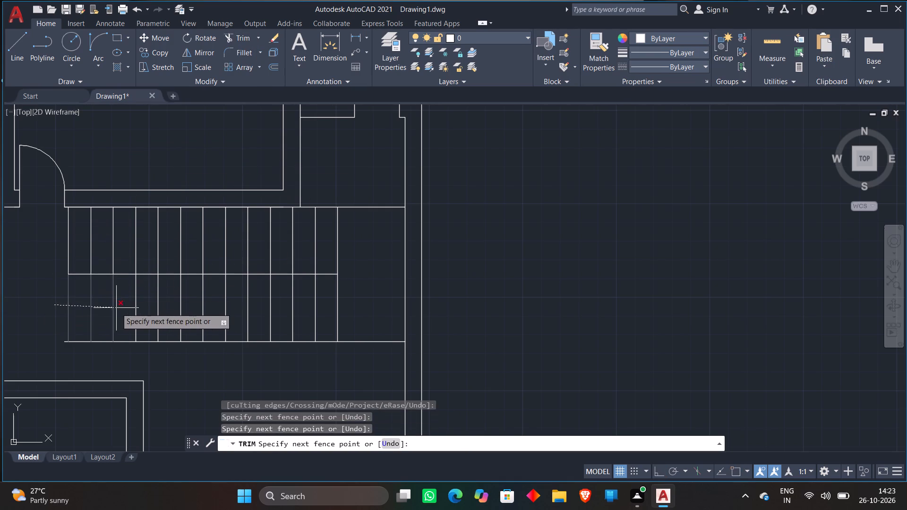
click(180, 309)
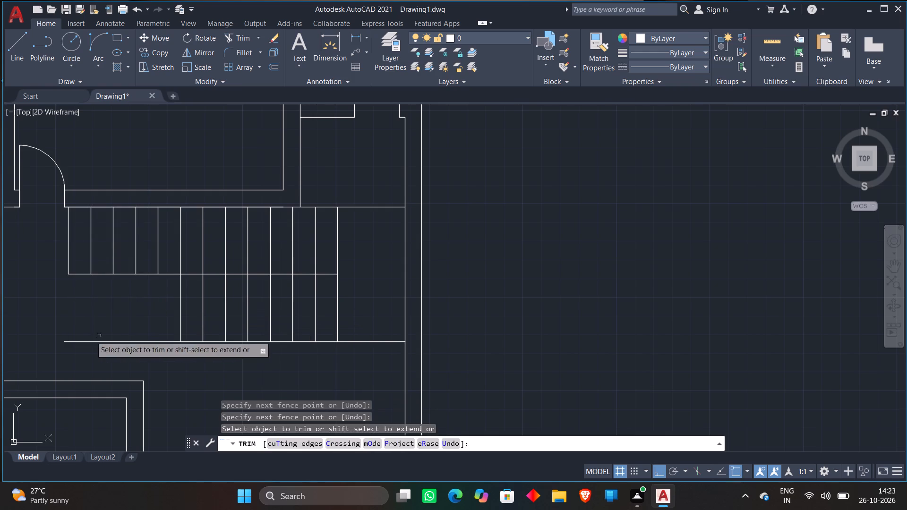
click(97, 322)
click(114, 354)
scroll(168, 319, down, 2)
middle_drag(162, 319, 251, 320)
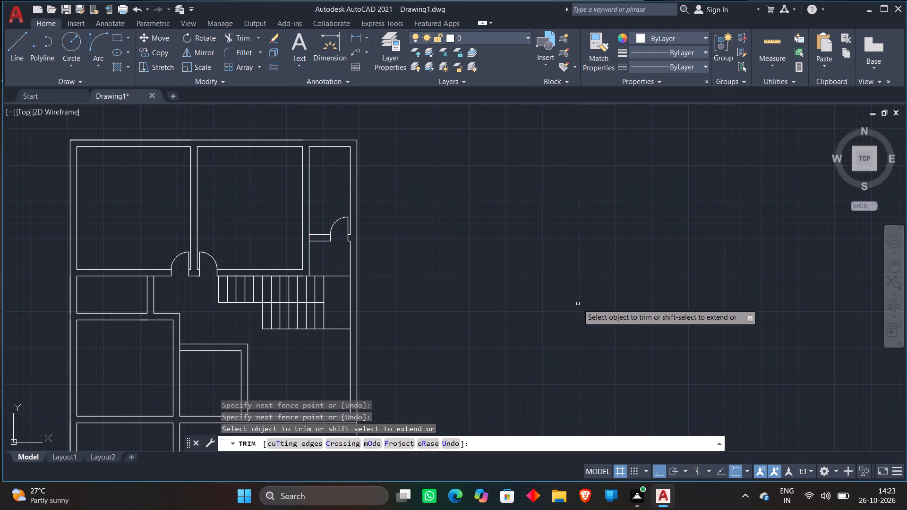
key(Escape)
key(Escape)
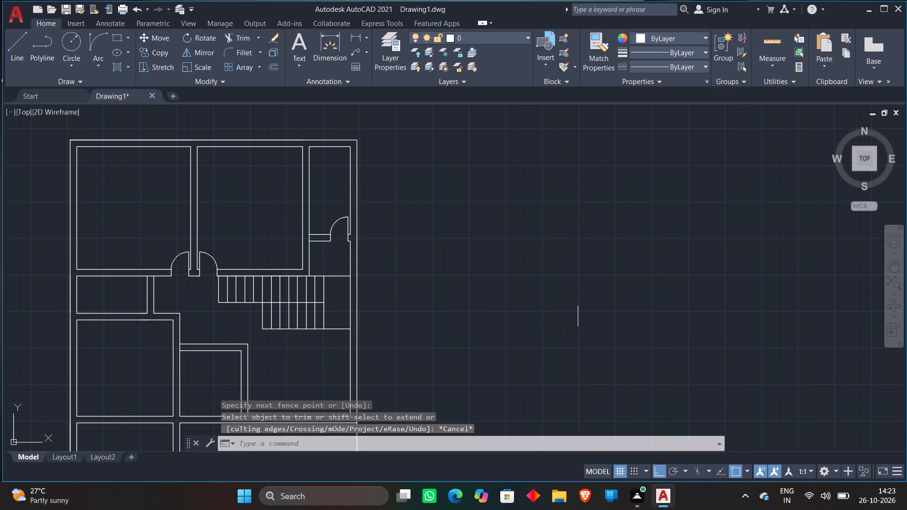
key(Escape)
key(Escape)
key(Escape)
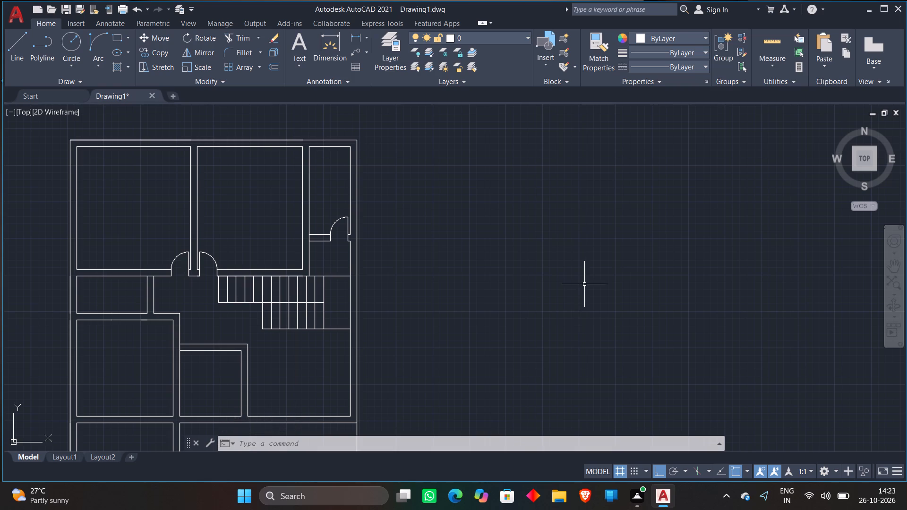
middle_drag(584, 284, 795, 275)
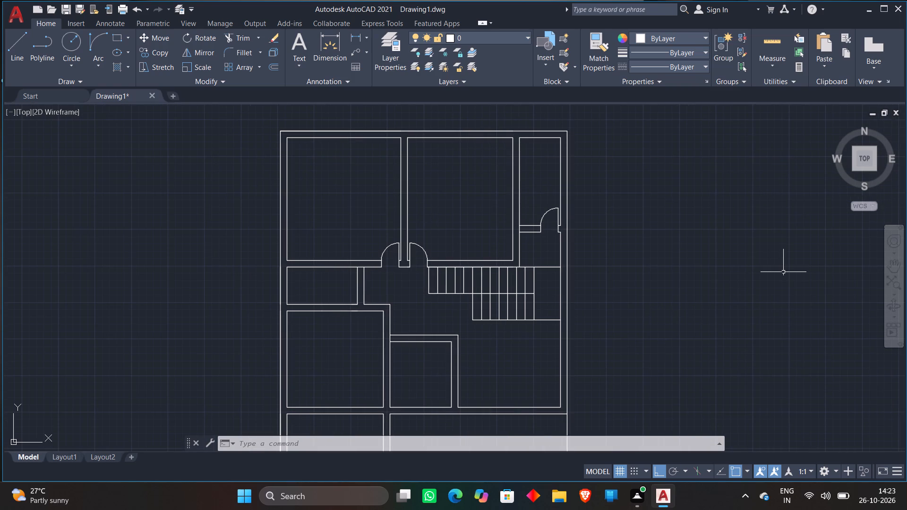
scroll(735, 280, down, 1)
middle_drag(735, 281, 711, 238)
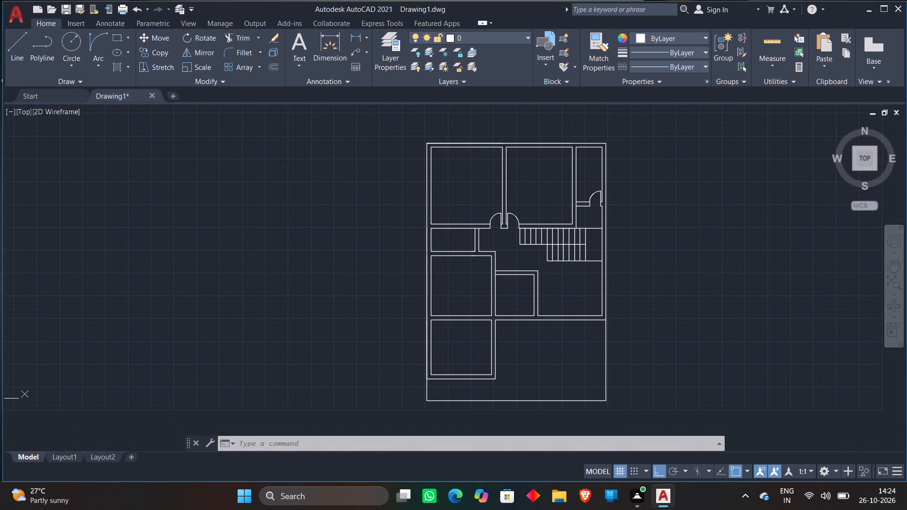
Offset the bottom and left inner wall faces of the large room below the staircase 3" into the room.
middle_drag(711, 238, 711, 237)
scroll(578, 303, up, 1)
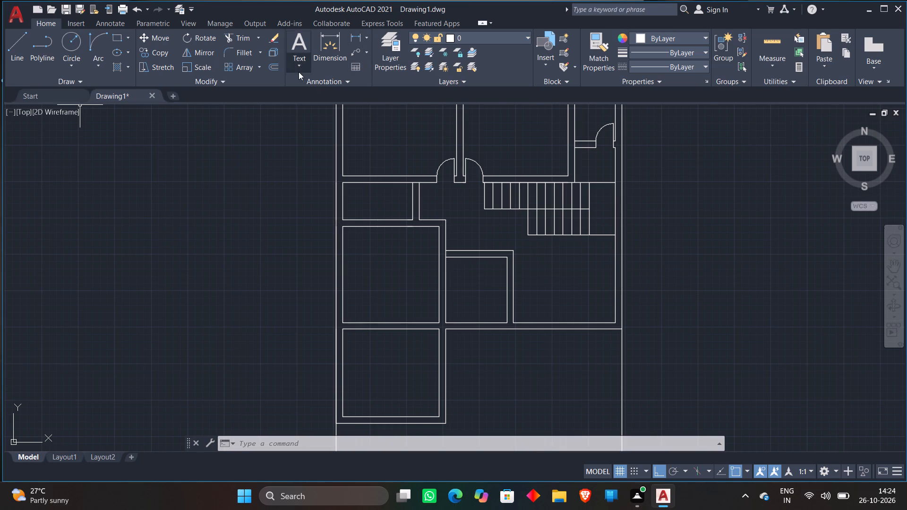
click(274, 64)
text(3")
key(Return)
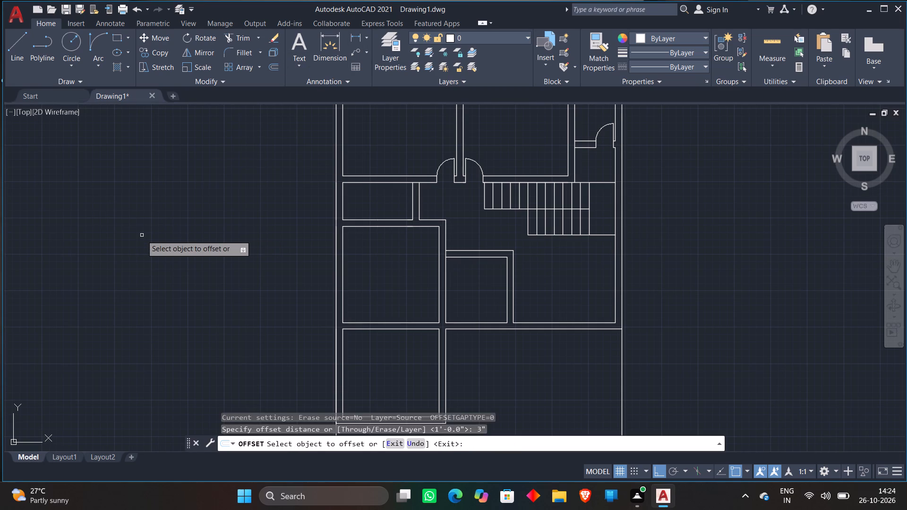
scroll(582, 305, up, 1)
click(590, 333)
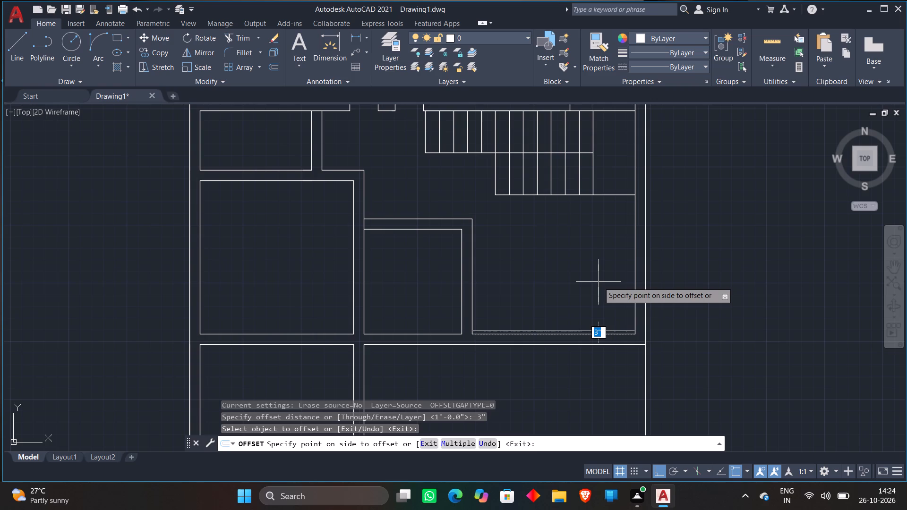
click(599, 282)
click(473, 310)
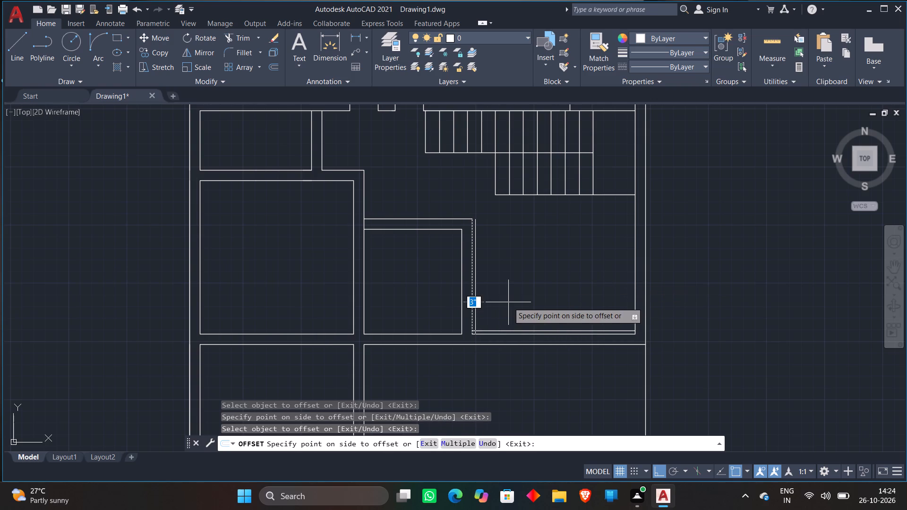
click(508, 302)
Offset 3" the small middle room's left wall face rightward and the top inner faces of the middle-left and lower-left rooms downward.
click(362, 259)
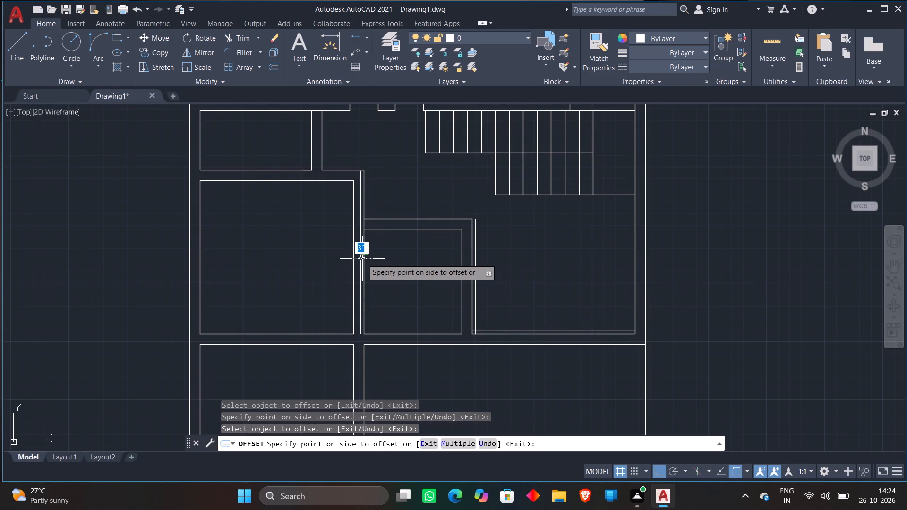
click(390, 255)
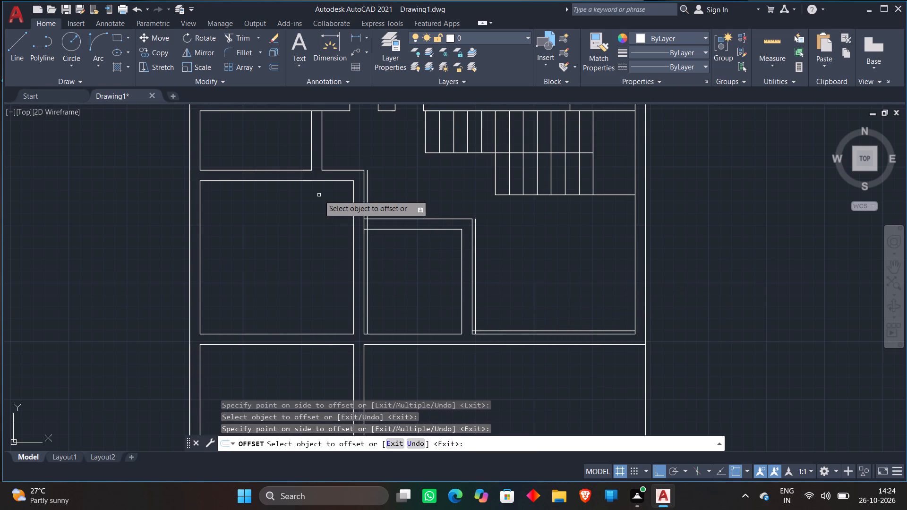
click(327, 181)
click(306, 208)
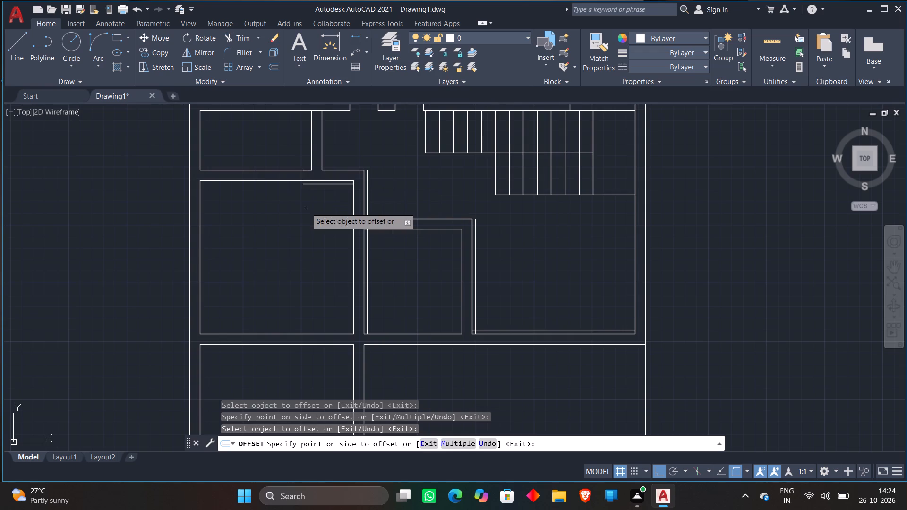
middle_drag(315, 303, 357, 249)
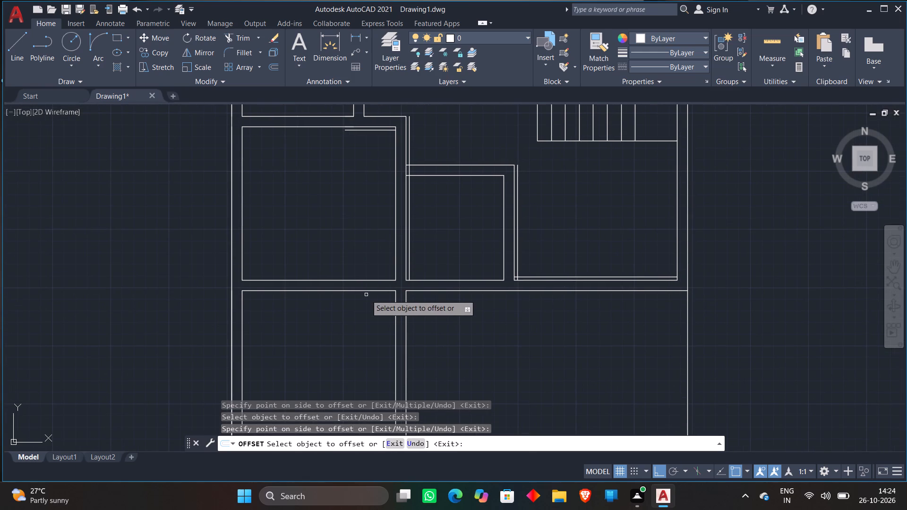
click(372, 291)
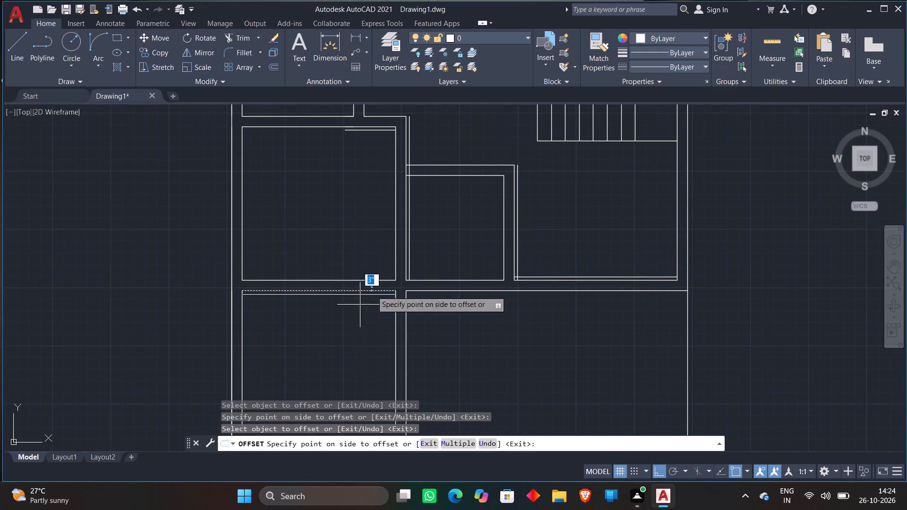
click(340, 357)
key(space)
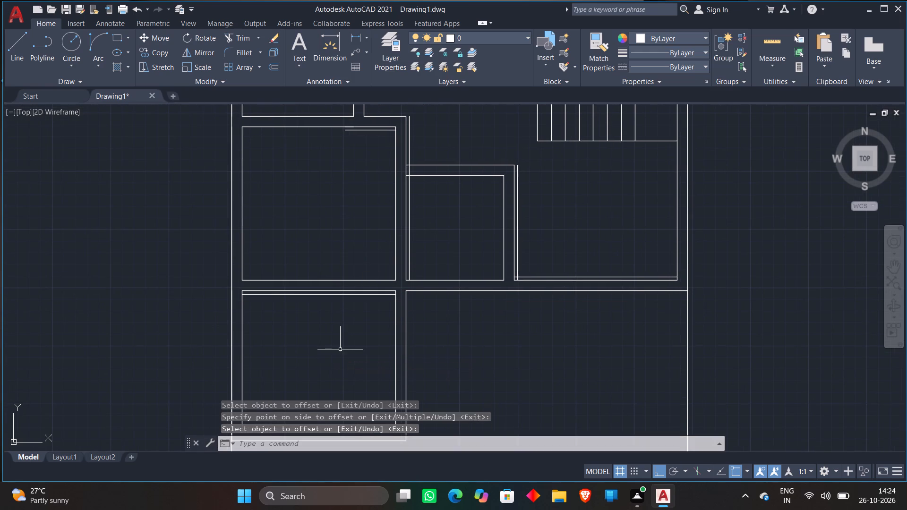
key(Escape)
Extend four 3" offset lines across the adjoining 9" walls: the middle-left and lower-left rooms' lines, and both in the large room below the staircase.
text(ex)
key(space)
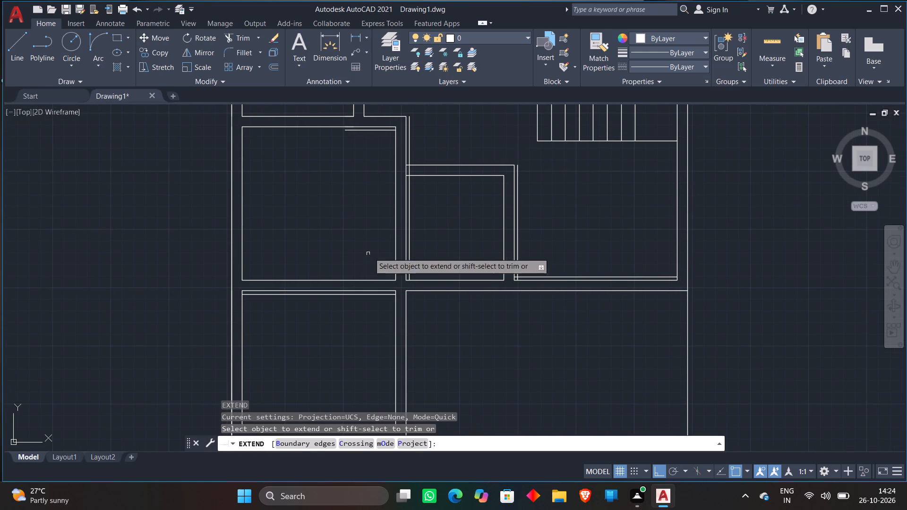
scroll(389, 127, up, 2)
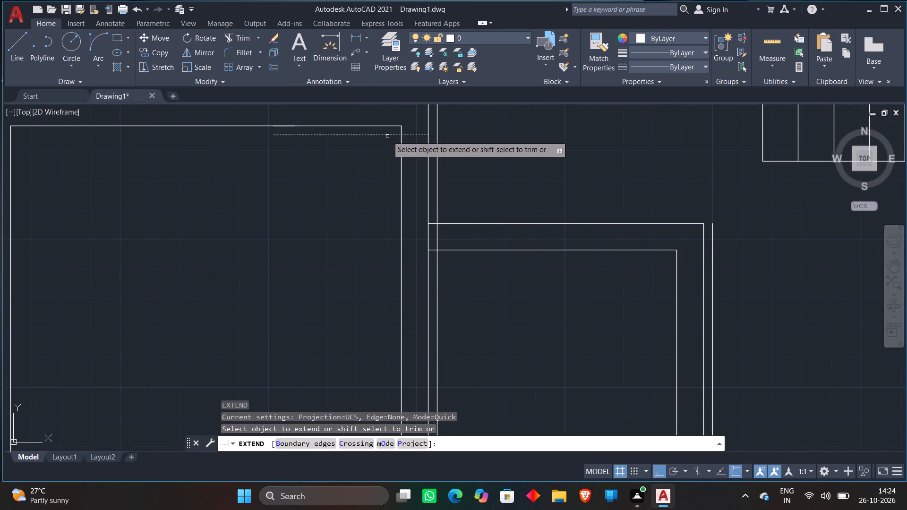
click(388, 136)
scroll(539, 167, down, 1)
middle_drag(491, 362, 502, 314)
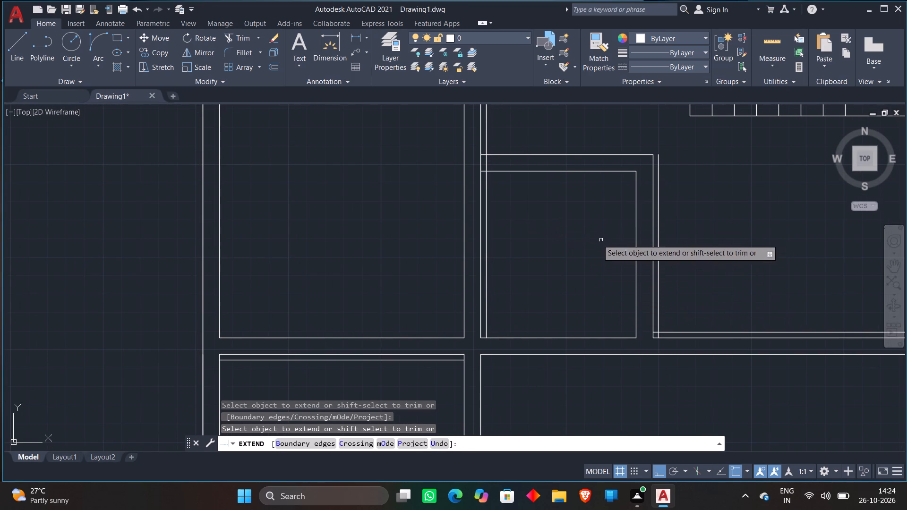
click(659, 323)
middle_drag(793, 321, 415, 324)
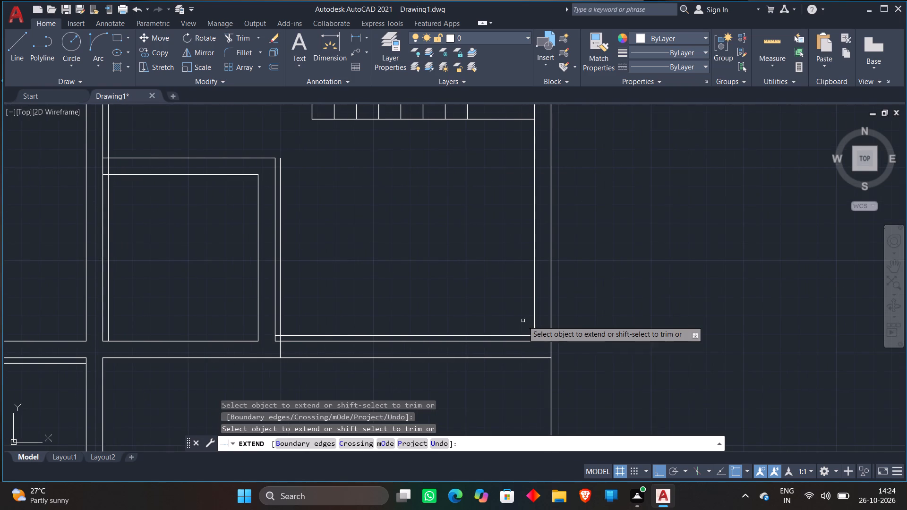
click(524, 334)
scroll(523, 281, down, 1)
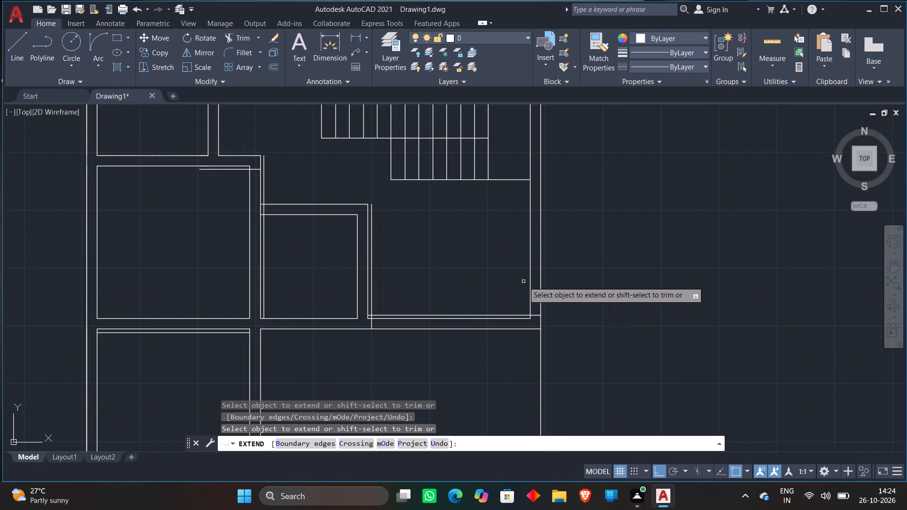
scroll(238, 330, up, 1)
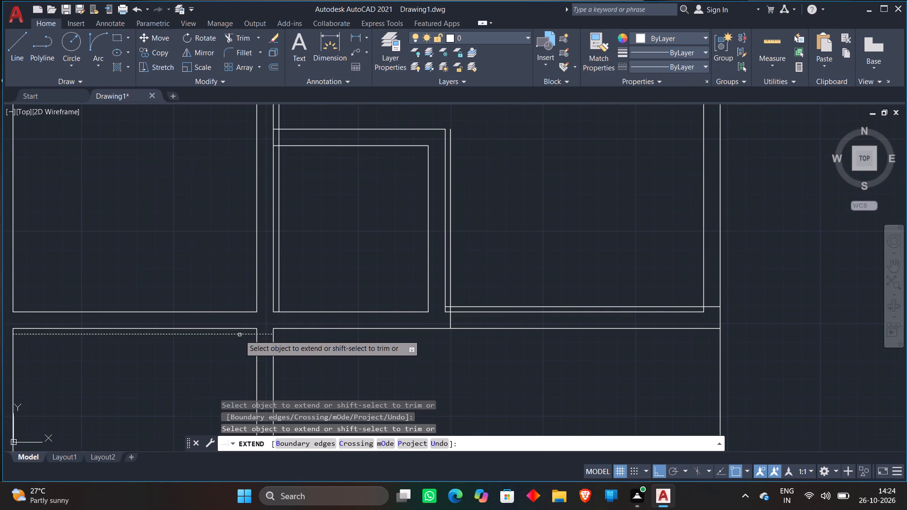
click(240, 335)
key(space)
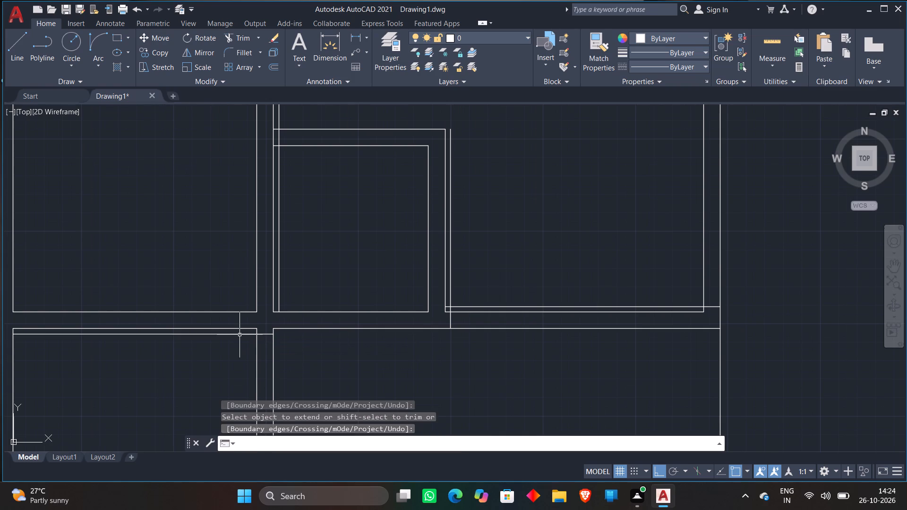
Offset the lower-left room's 3" line 2' downward and its right inner wall face 2' leftward.
key(o)
key(Return)
text(2')
key(Return)
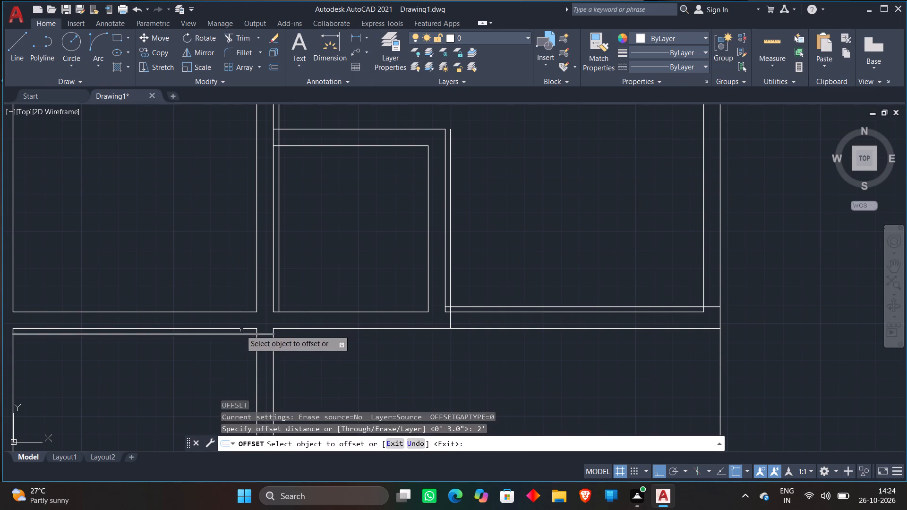
click(234, 335)
click(209, 374)
middle_drag(222, 358, 292, 329)
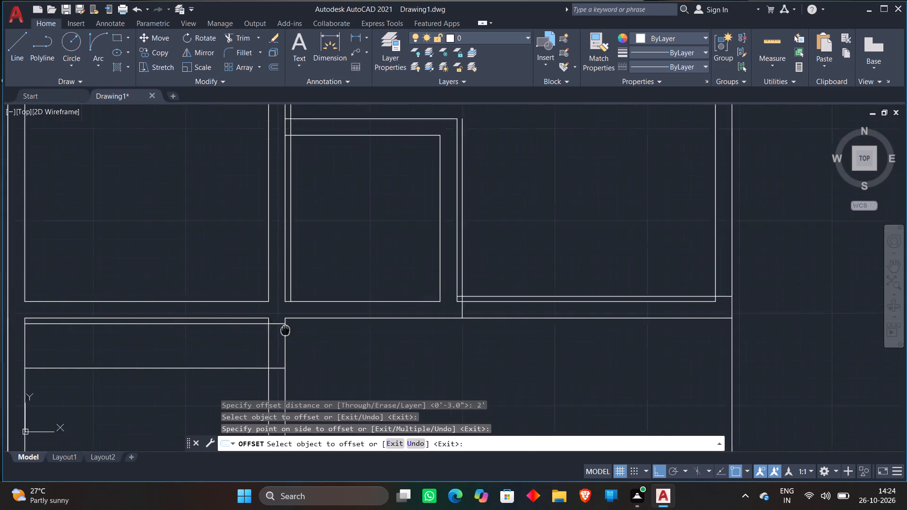
middle_drag(292, 329, 343, 324)
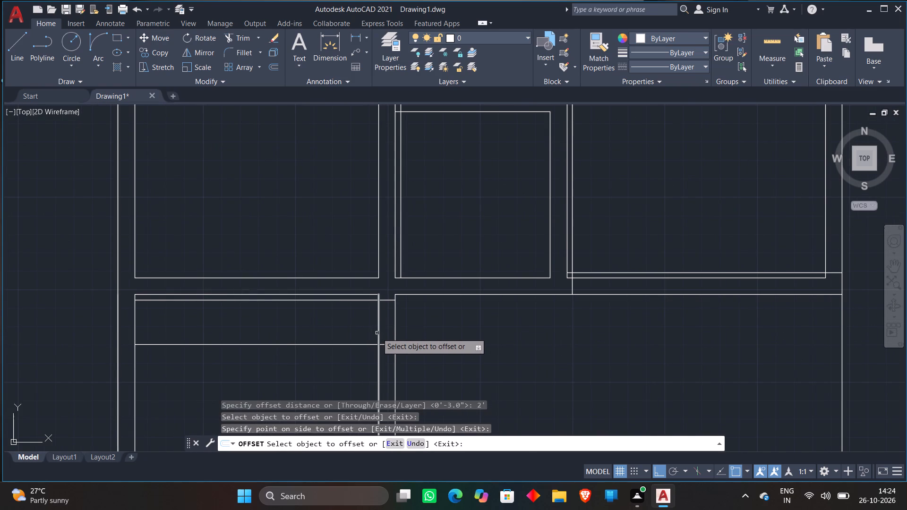
click(377, 333)
click(250, 317)
Offset the small middle room's vertical 3" line 2' rightward and its top inner wall face 2' downward.
middle_drag(455, 250, 453, 358)
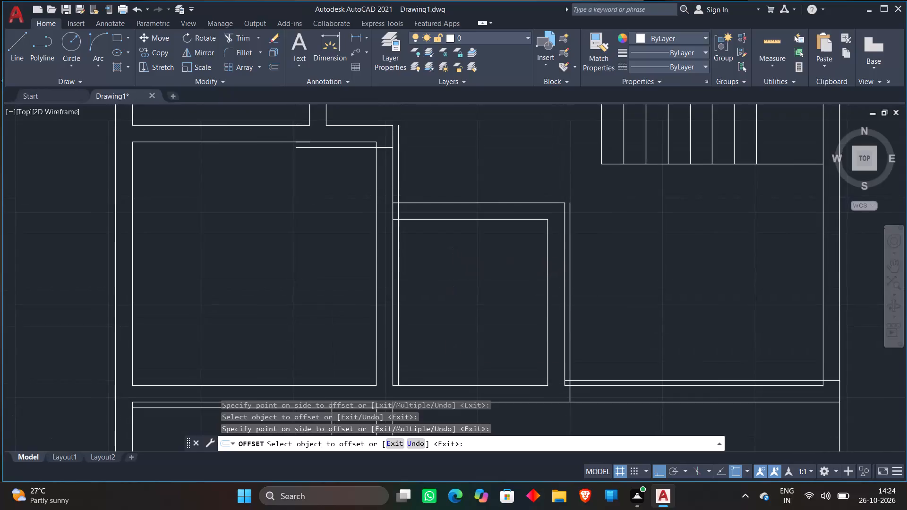
click(398, 171)
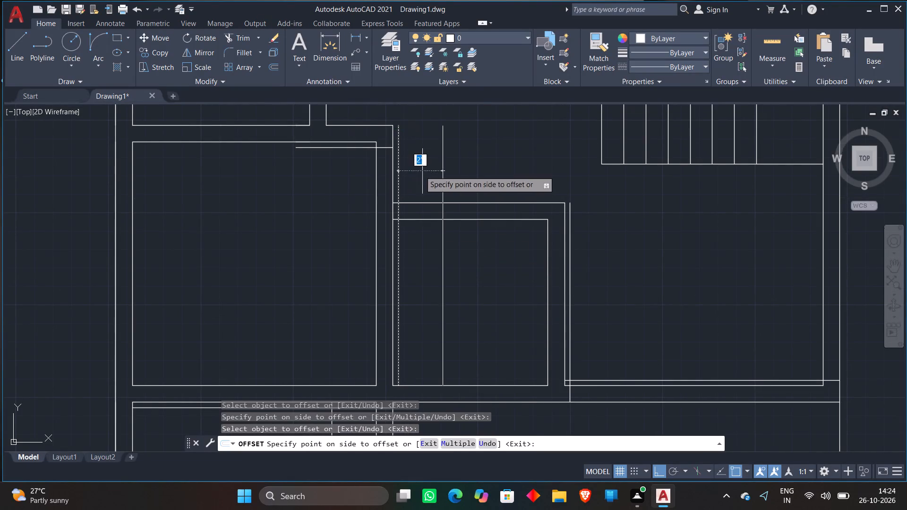
click(481, 170)
click(432, 219)
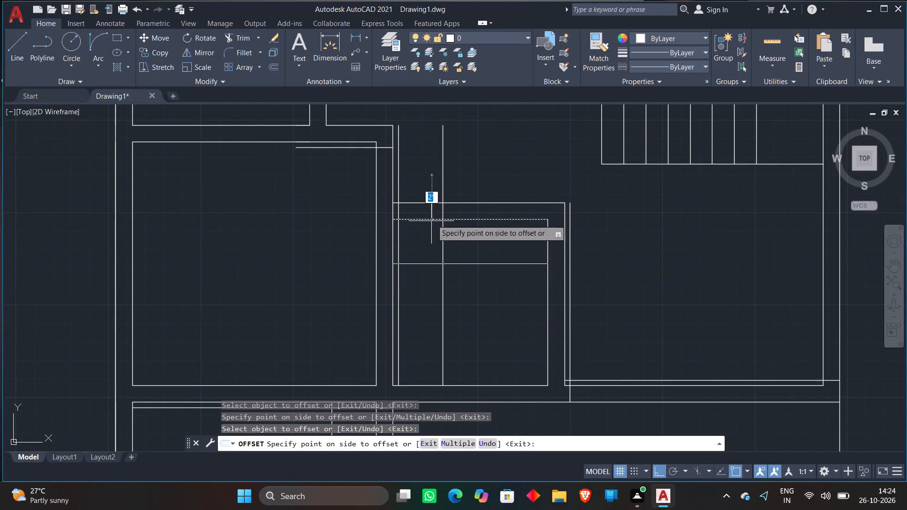
click(424, 256)
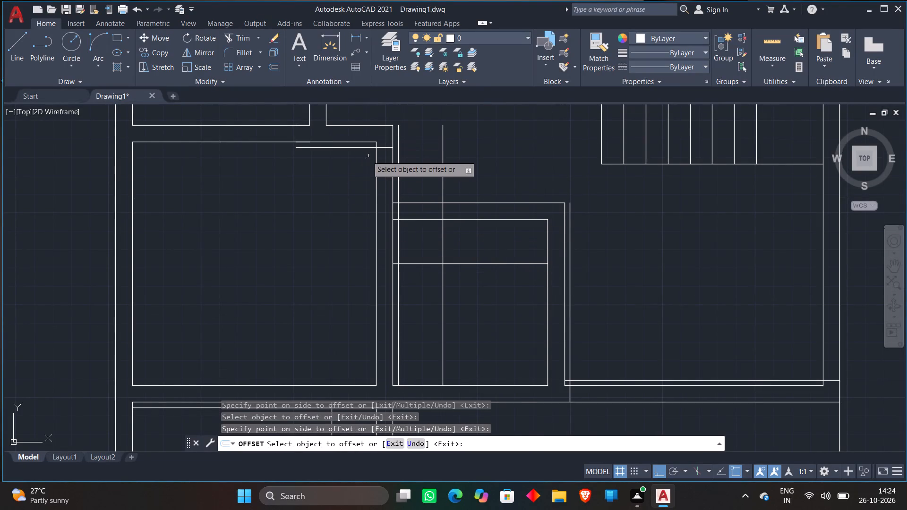
Offset the middle-left room's 3" line 2' downward and its right inner wall face 2' leftward.
click(356, 149)
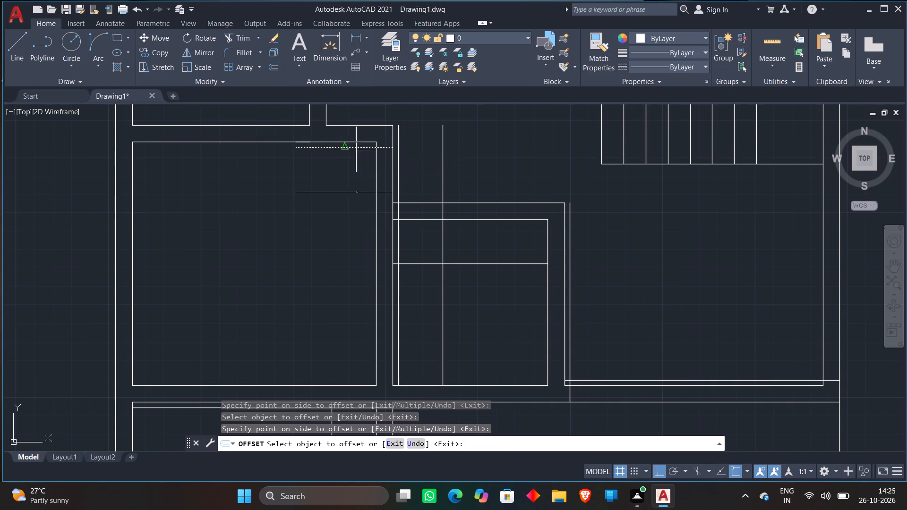
click(317, 226)
click(377, 220)
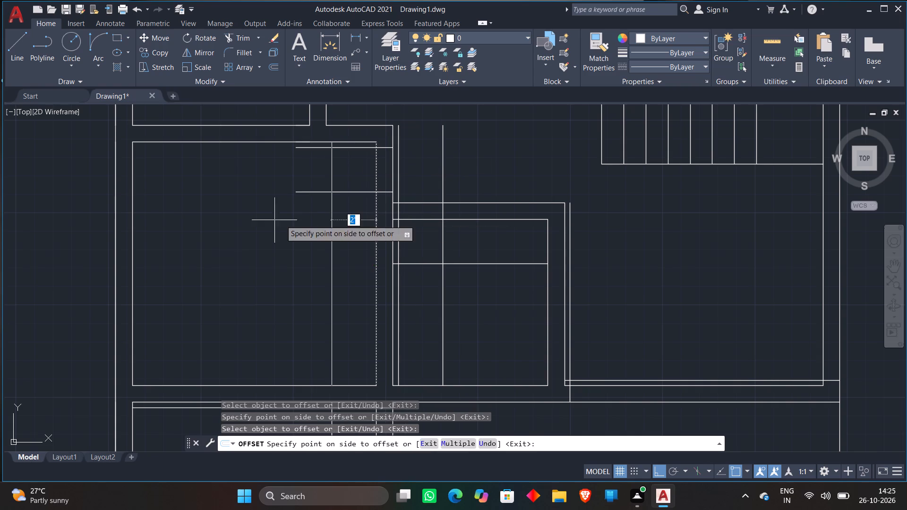
click(274, 220)
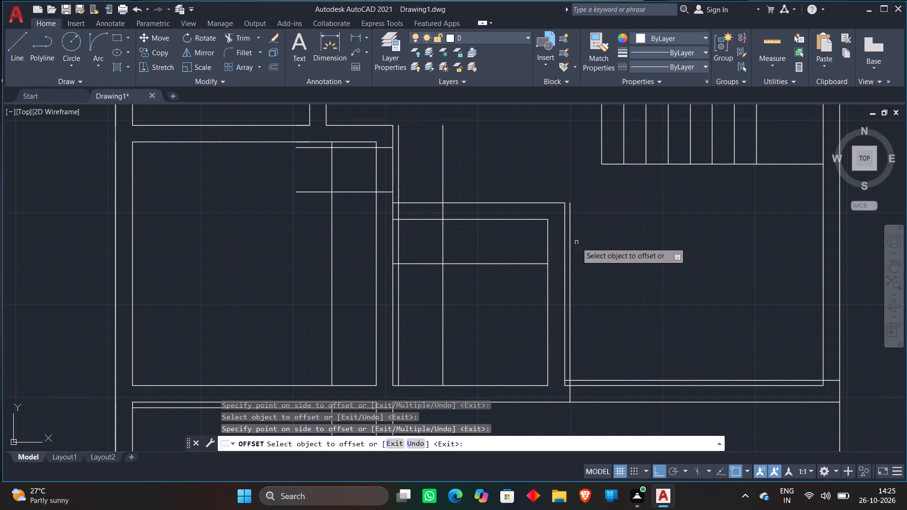
Offset the vertical 3" line 2' rightward and the bottom inner wall face 2' upward in the large room below the staircase.
middle_drag(574, 315, 502, 266)
scroll(489, 298, up, 1)
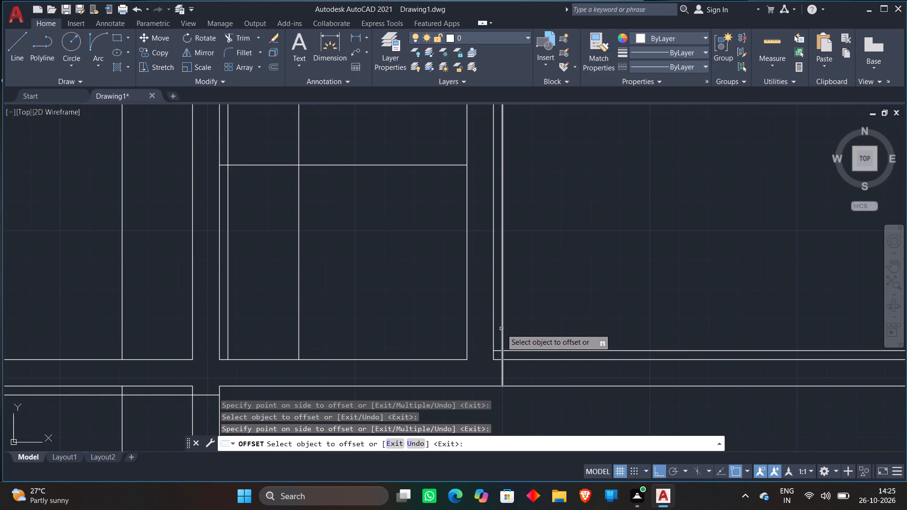
click(503, 328)
click(719, 310)
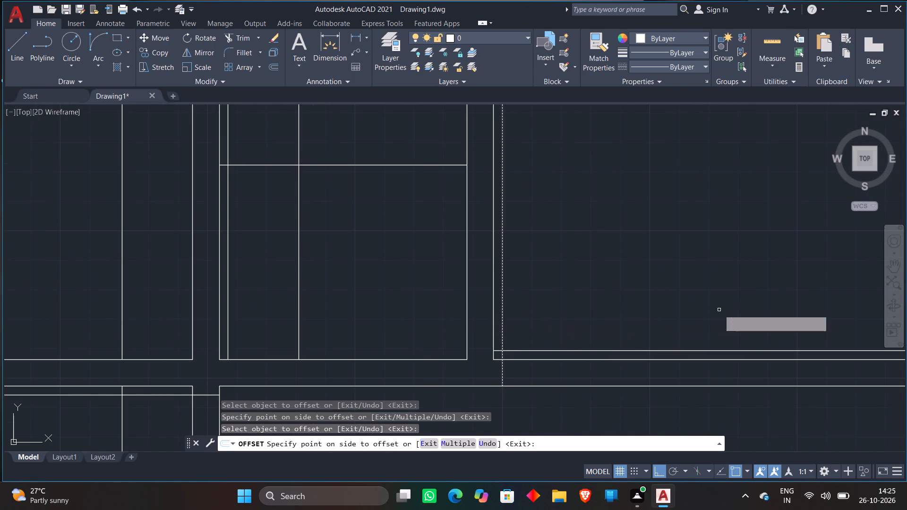
click(556, 360)
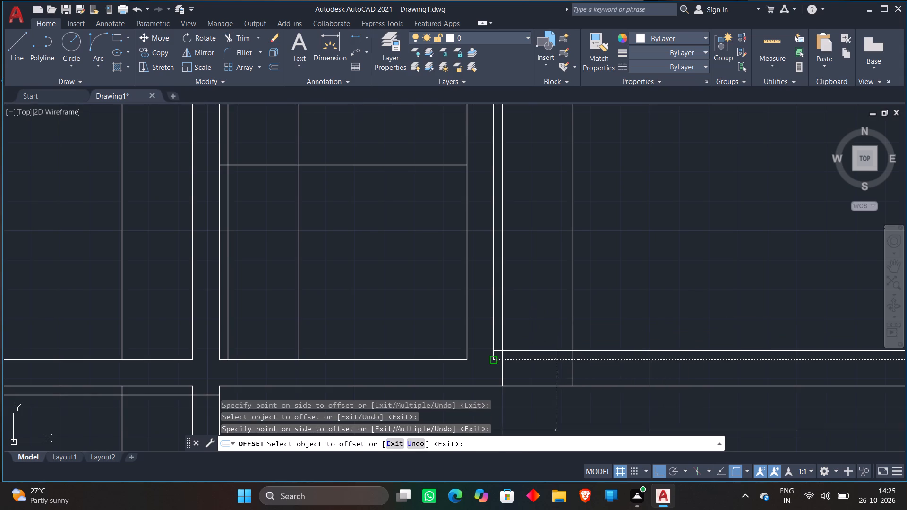
click(596, 230)
Offset the large room's horizontal 3" line 2' upward and its right inner wall face 2' leftward.
scroll(716, 211, down, 3)
middle_drag(716, 211, 605, 211)
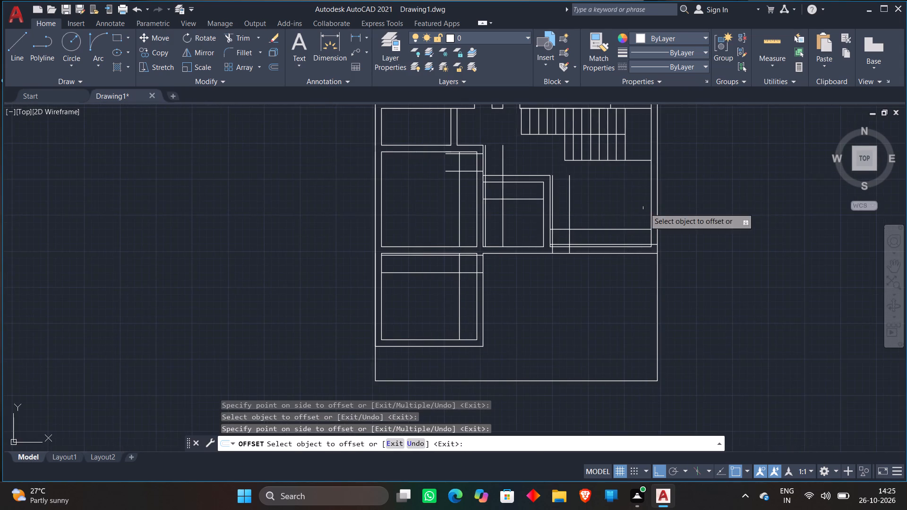
scroll(645, 208, up, 3)
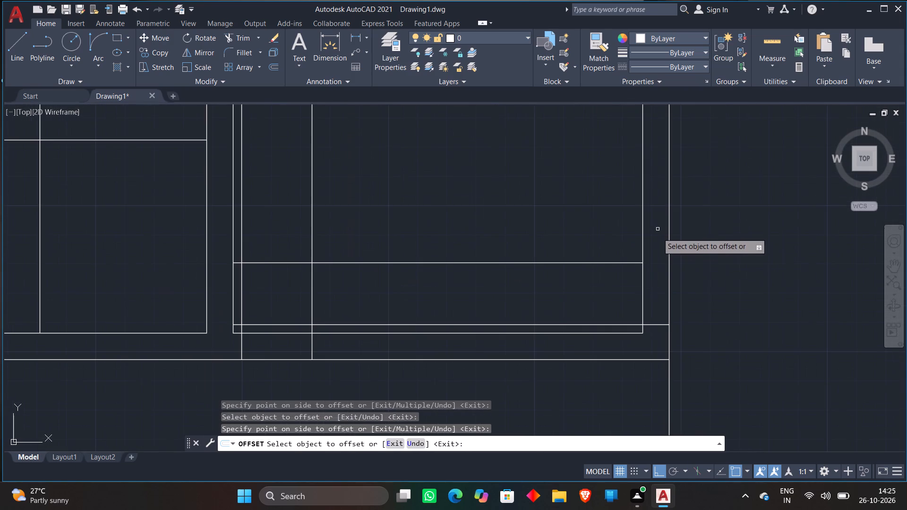
click(582, 323)
click(604, 232)
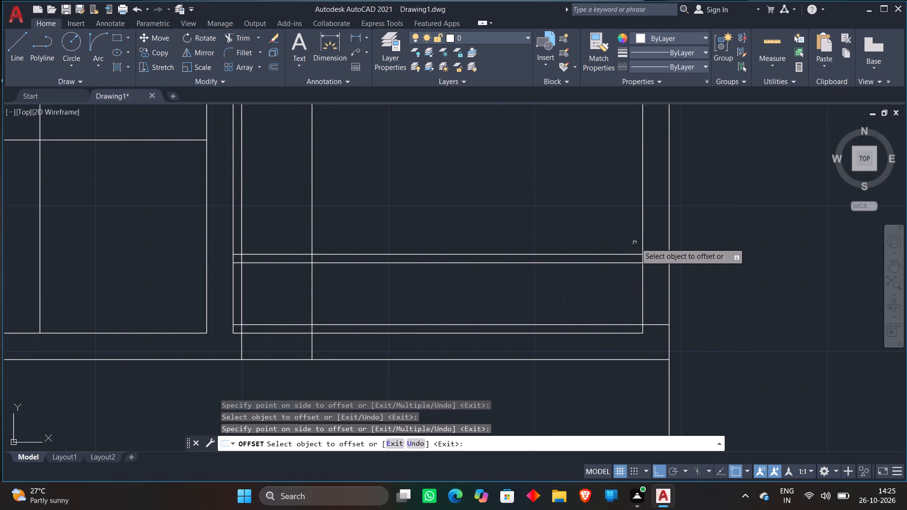
click(642, 241)
click(546, 210)
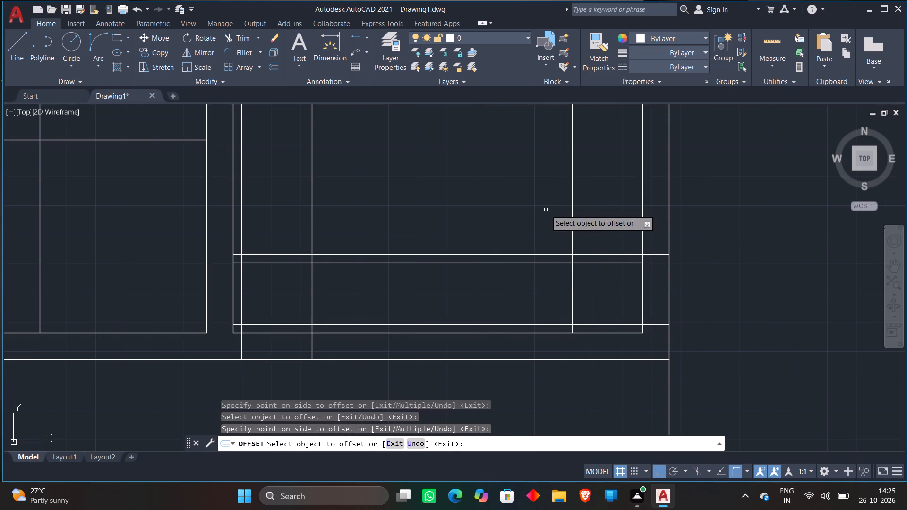
key(space)
Trim the horizontal offset lines beyond the large room's vertical 3" line and both left-hand verticals between those horizontals.
click(238, 37)
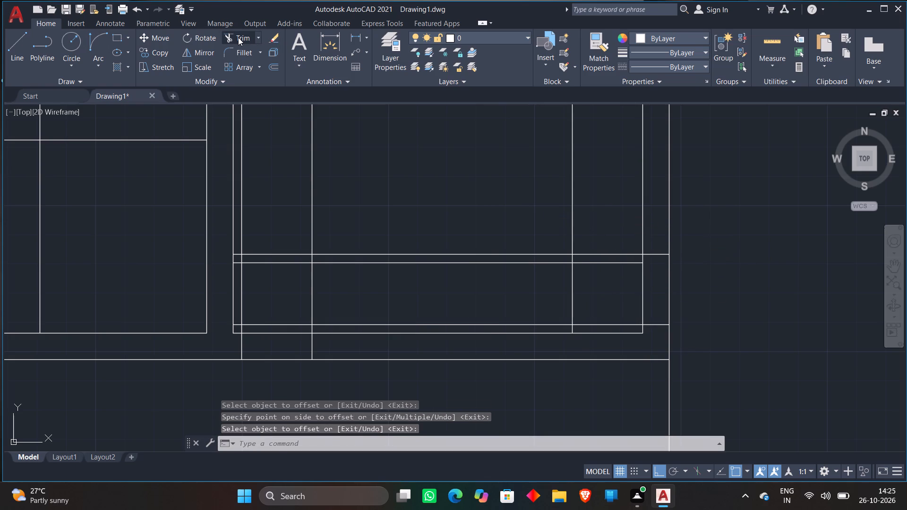
scroll(256, 226, up, 3)
click(172, 378)
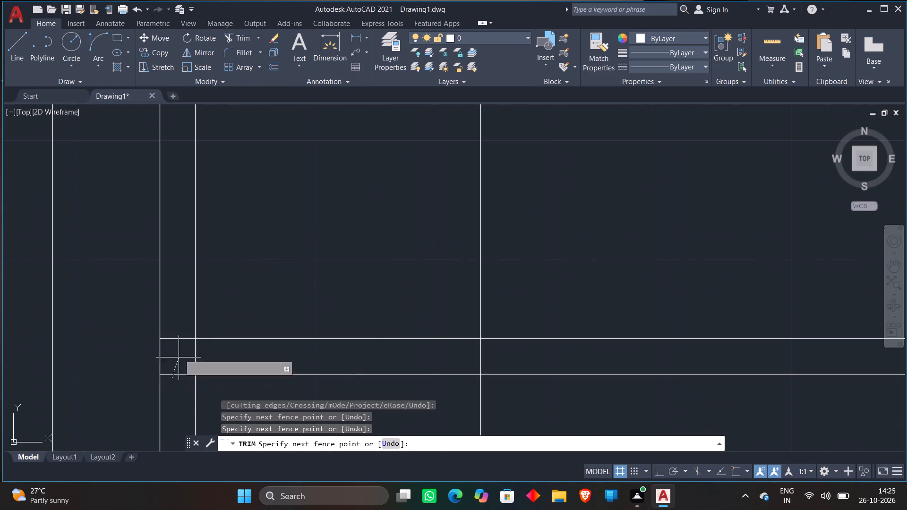
click(188, 318)
click(186, 310)
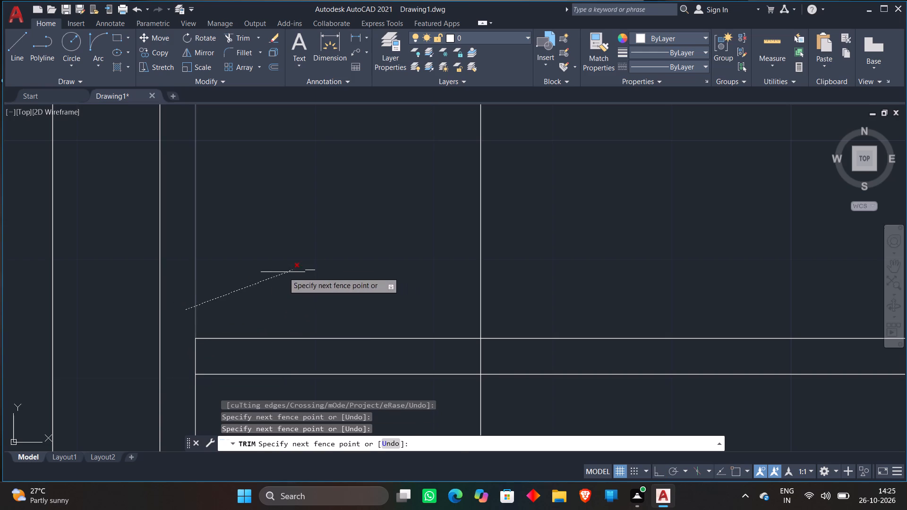
click(189, 365)
click(190, 357)
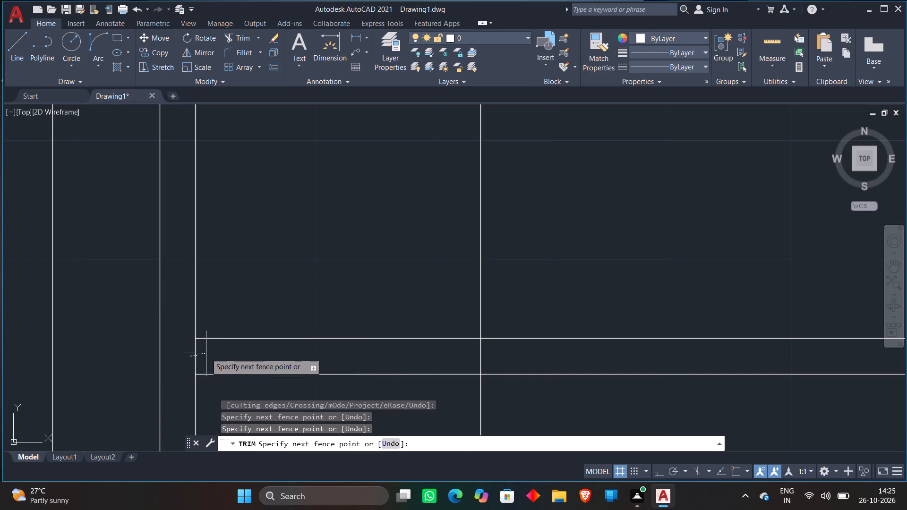
click(211, 353)
scroll(401, 289, down, 2)
scroll(436, 326, up, 1)
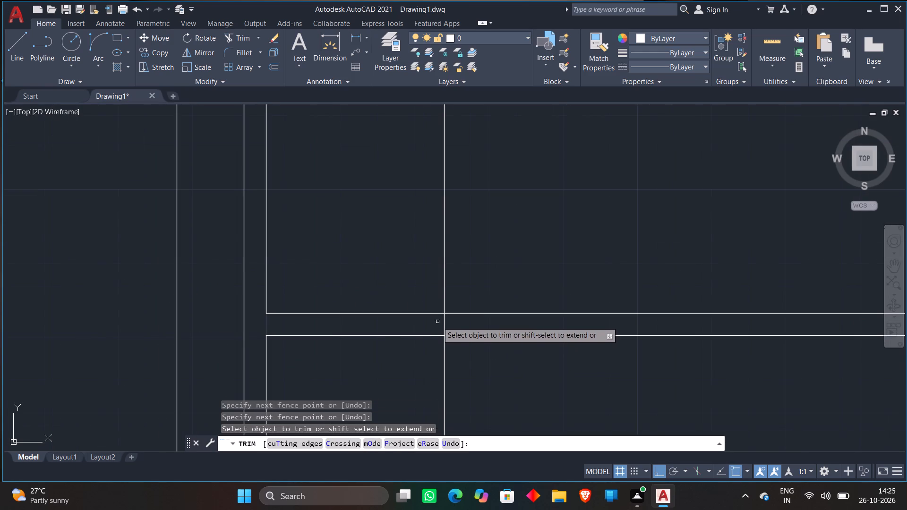
click(437, 322)
click(459, 328)
Trim the remaining excess lines around the large room's lower-left corner to leave a 2' door outline.
scroll(475, 267, down, 1)
scroll(581, 330, down, 2)
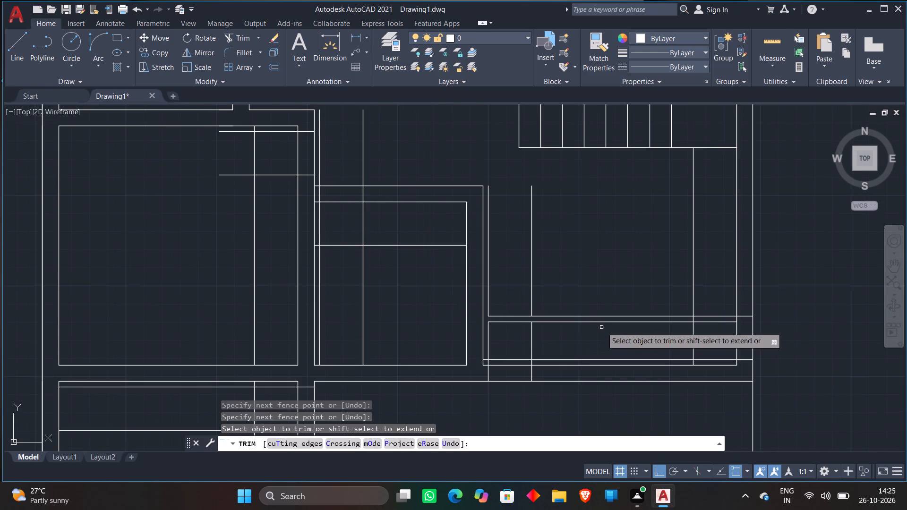
click(607, 335)
click(596, 303)
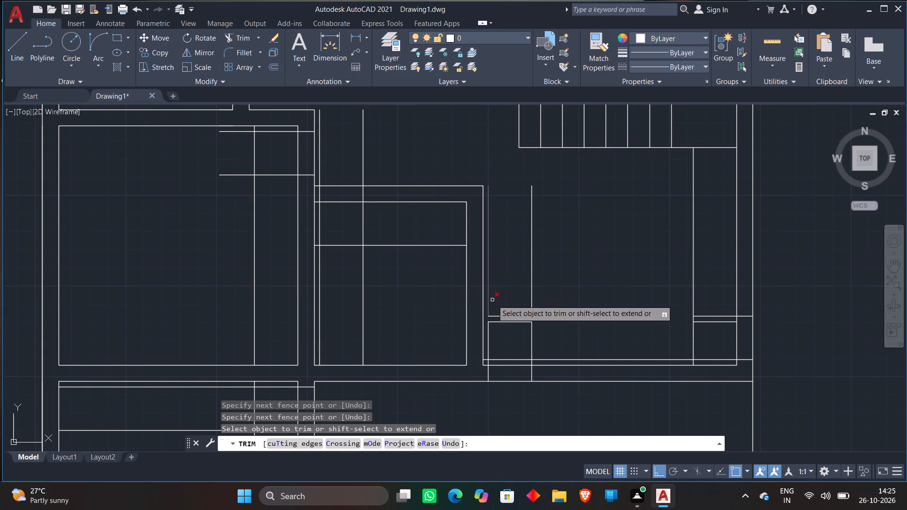
scroll(491, 292, up, 1)
click(482, 296)
click(643, 287)
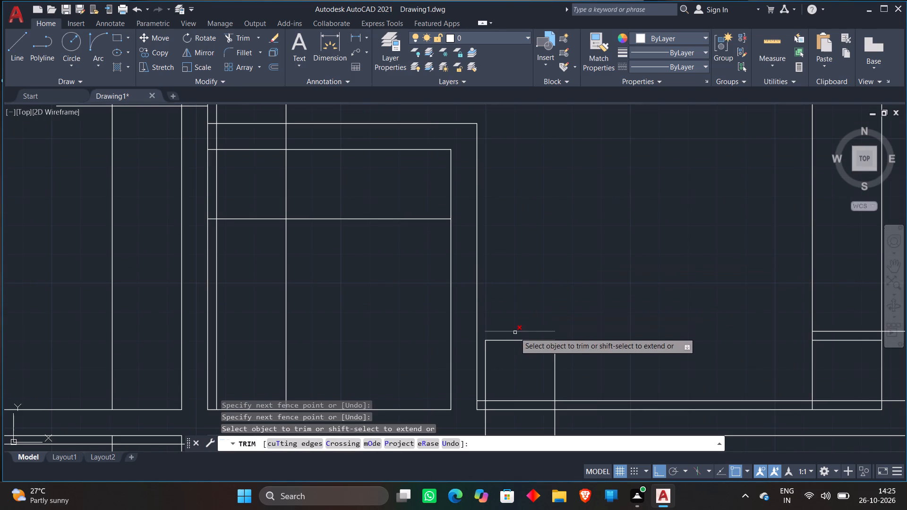
click(515, 331)
middle_drag(608, 275, 620, 181)
scroll(513, 318, up, 2)
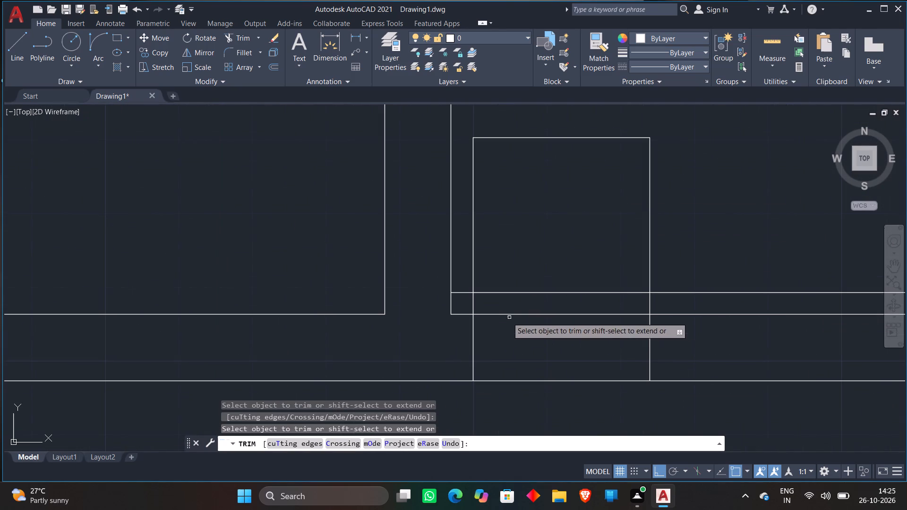
click(465, 294)
click(624, 294)
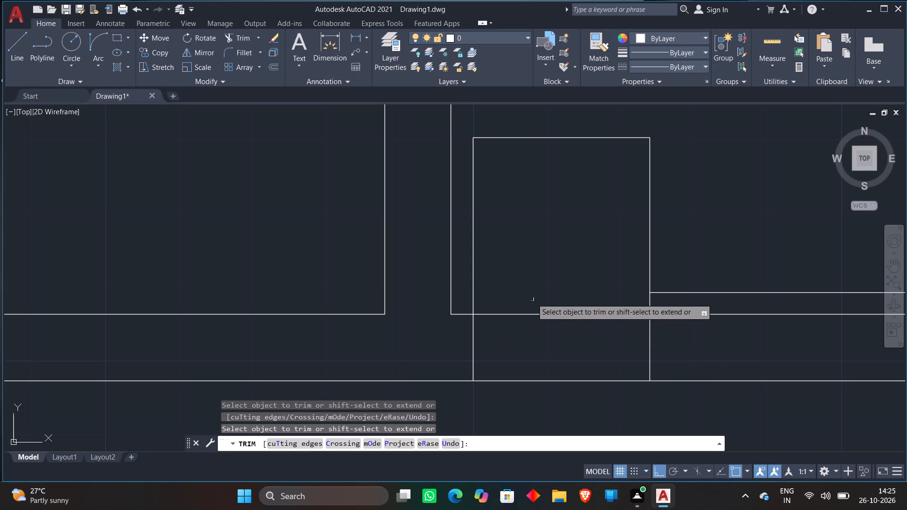
Trim the excess offset lines at the large room's lower-right corner to leave a 2' door outline through the right wall.
scroll(532, 297, down, 2)
scroll(636, 256, down, 1)
middle_drag(639, 262, 491, 273)
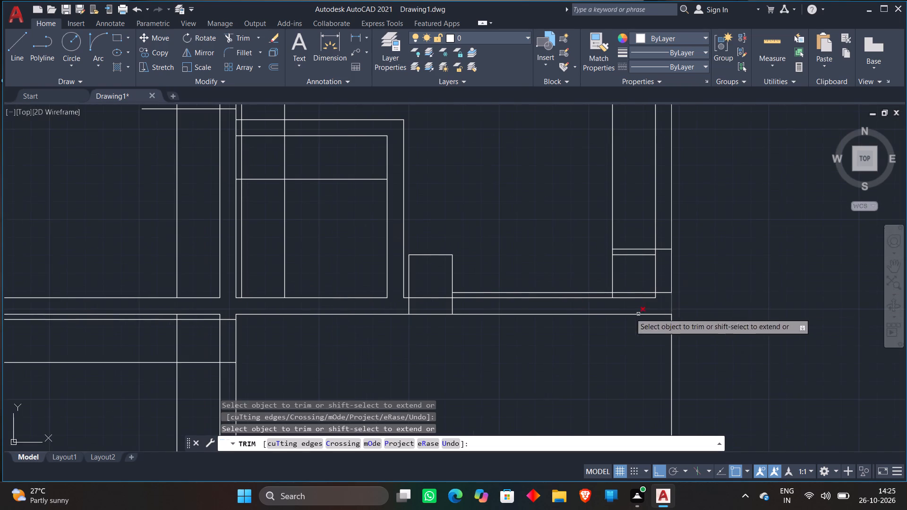
scroll(564, 295, up, 4)
click(752, 303)
click(685, 273)
scroll(634, 242, down, 2)
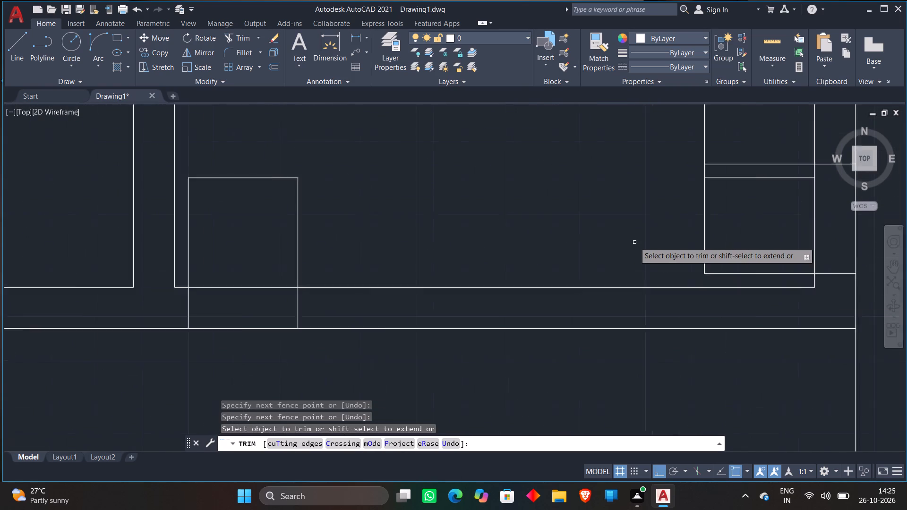
middle_drag(625, 229, 424, 306)
scroll(562, 279, up, 2)
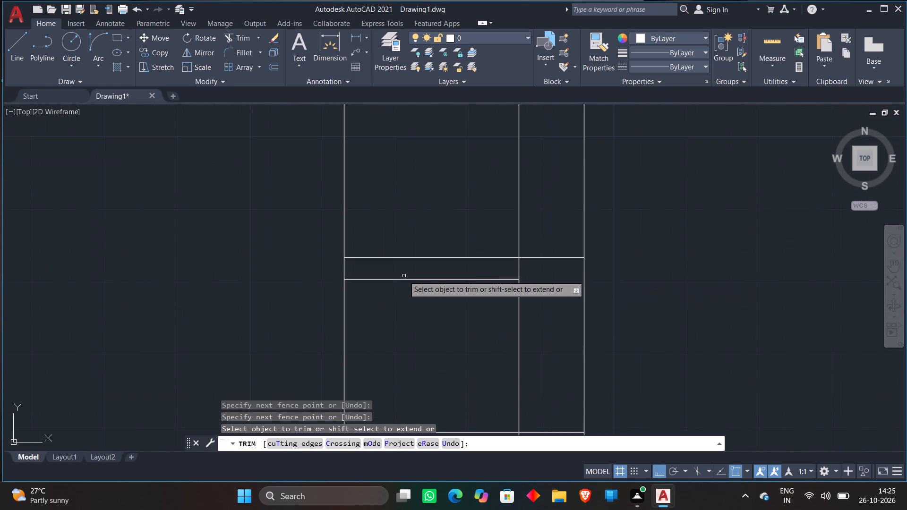
click(403, 280)
scroll(399, 293, down, 2)
click(362, 248)
click(408, 229)
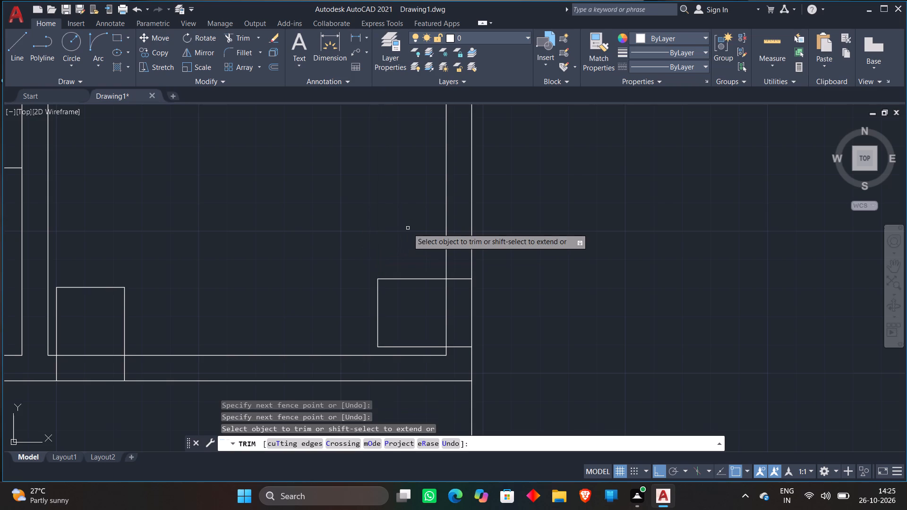
Trim the small middle room's offset lines and the short wall overlap to leave a 2' door outline through its top wall.
scroll(408, 228, down, 3)
middle_drag(363, 206, 436, 229)
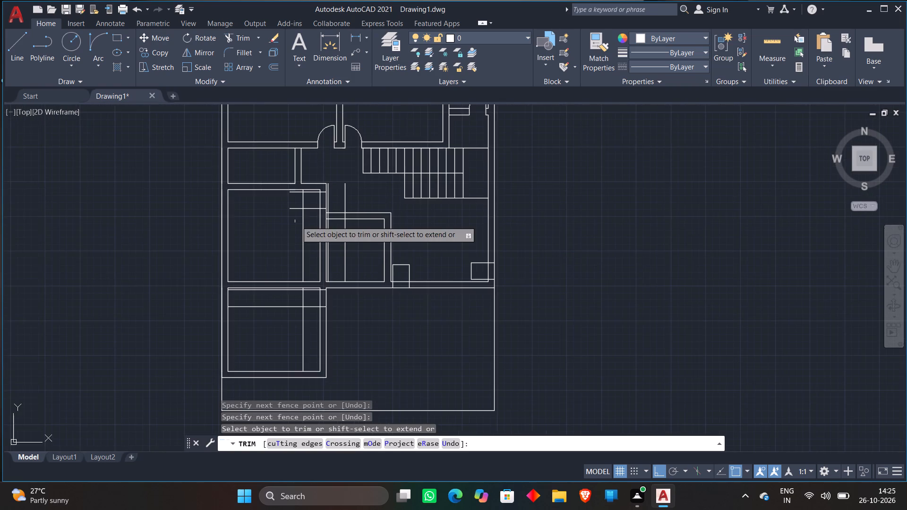
scroll(296, 221, up, 4)
click(521, 272)
click(468, 340)
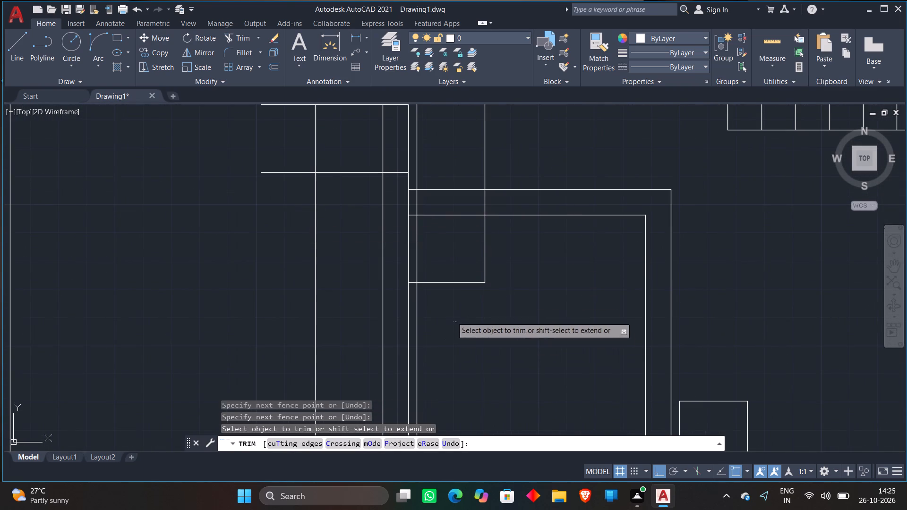
scroll(434, 290, up, 4)
click(332, 249)
click(382, 317)
scroll(383, 317, down, 4)
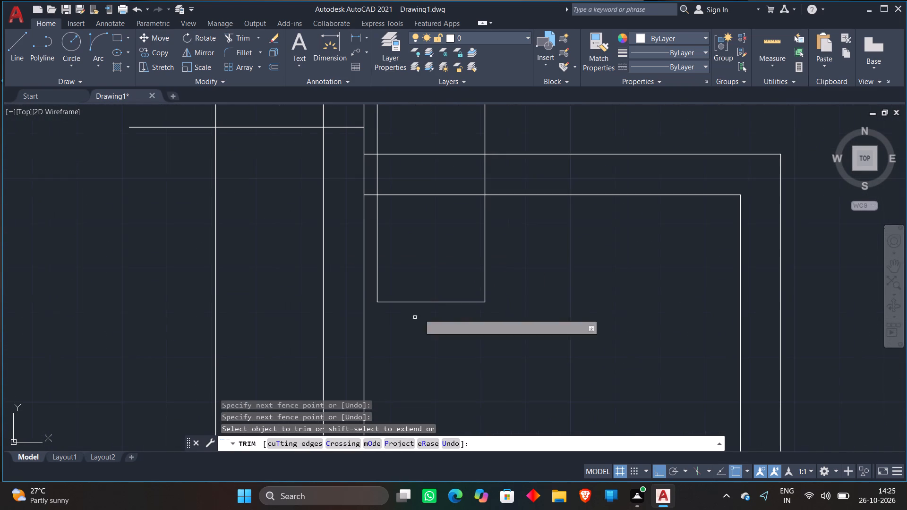
middle_drag(436, 133, 424, 242)
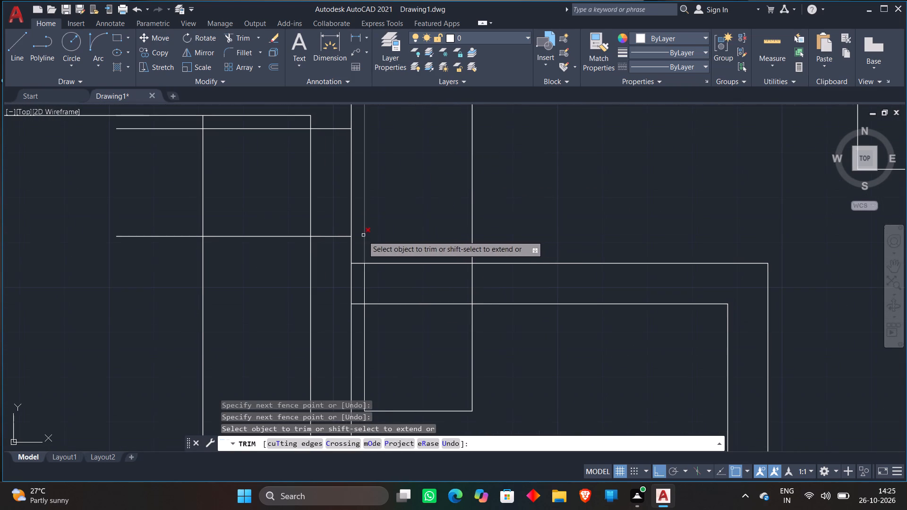
click(360, 238)
click(518, 225)
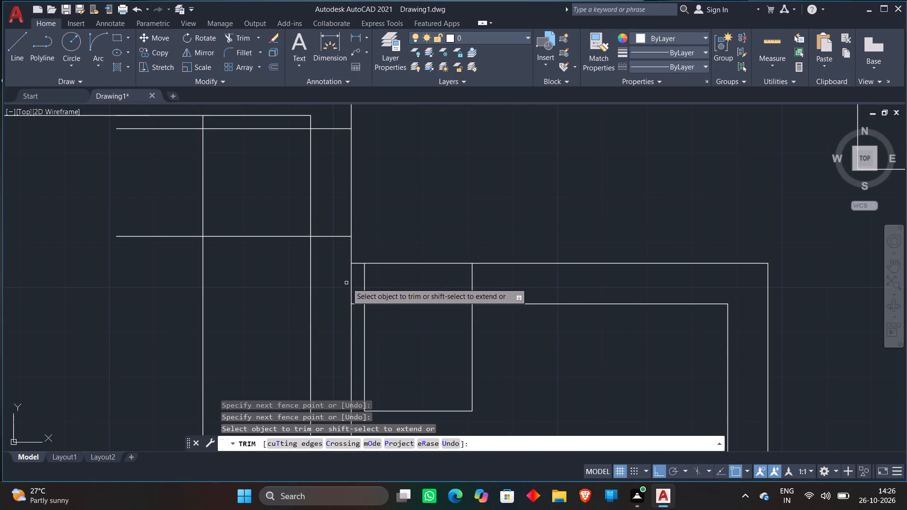
click(350, 282)
Trim the excess offset lines in the middle-left room to leave a 2' door outline through its right wall near the top.
scroll(414, 217, down, 2)
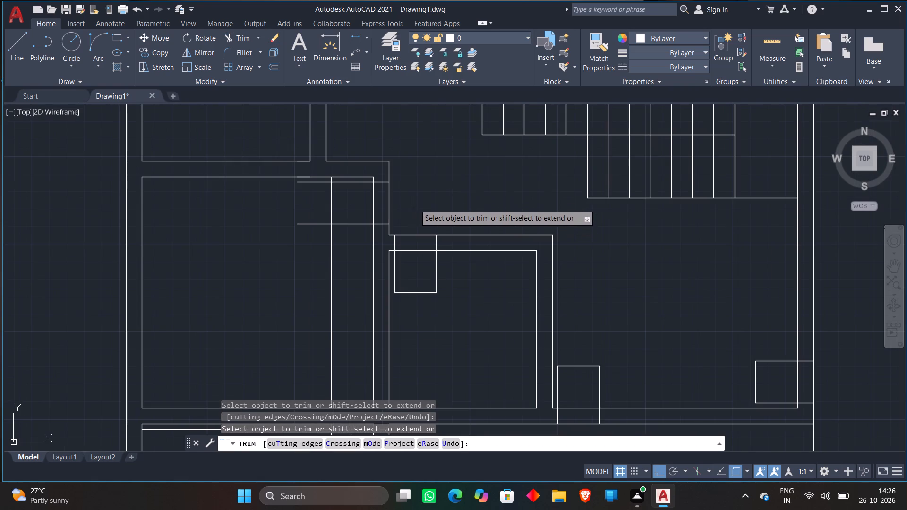
scroll(365, 175, up, 3)
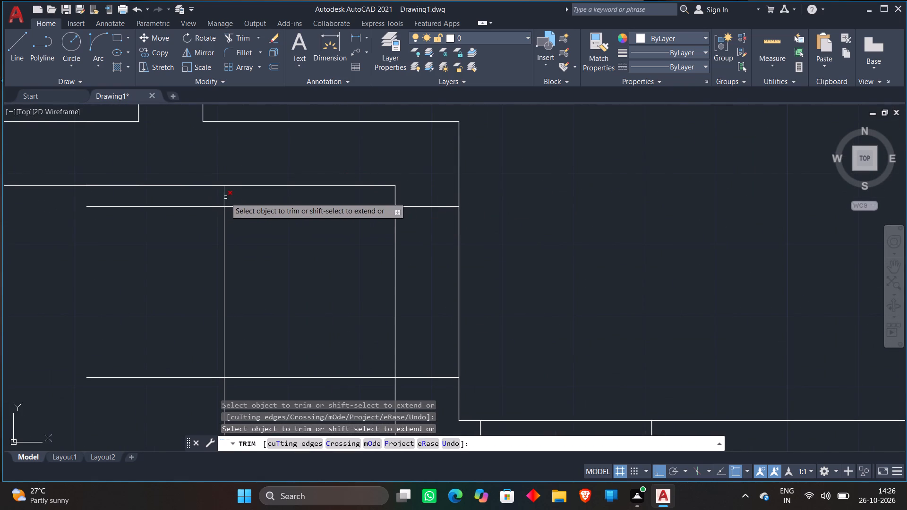
click(225, 197)
click(208, 206)
scroll(185, 231, down, 2)
middle_drag(178, 259, 222, 190)
click(208, 201)
scroll(266, 269, down, 1)
click(265, 269)
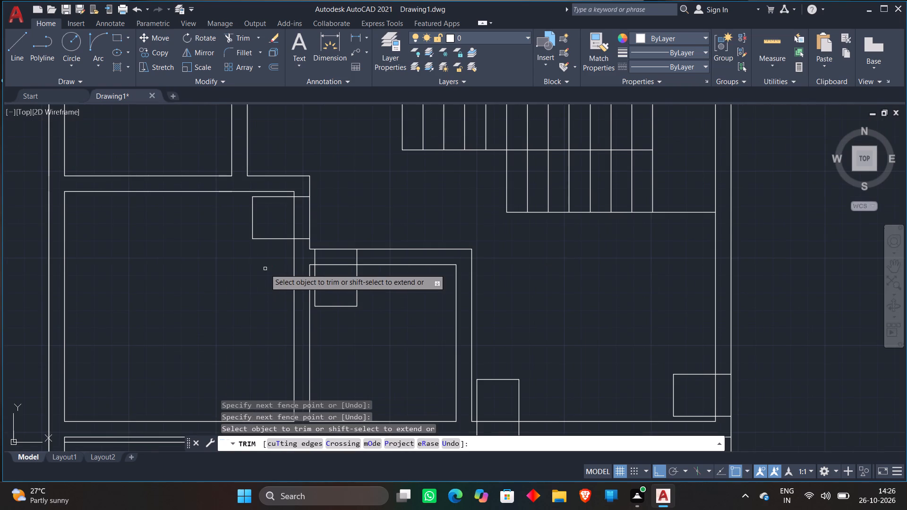
scroll(265, 269, down, 2)
scroll(309, 234, up, 2)
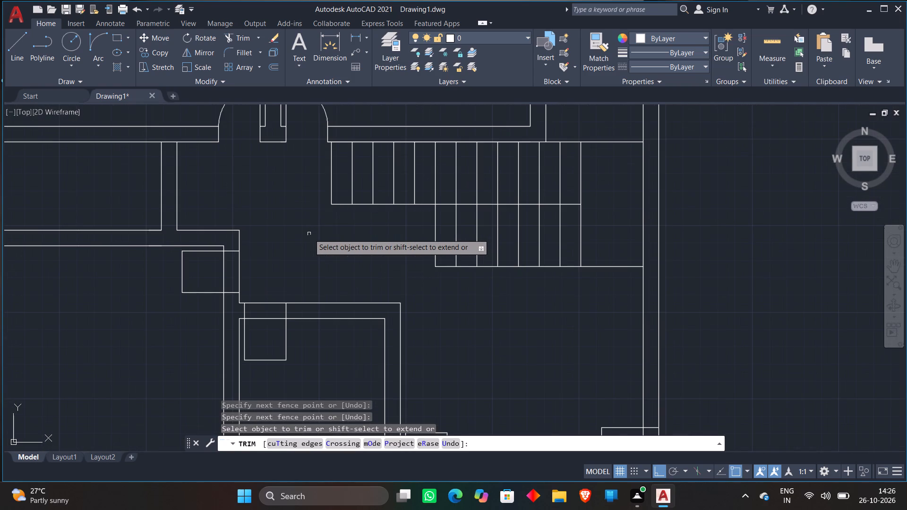
key(space)
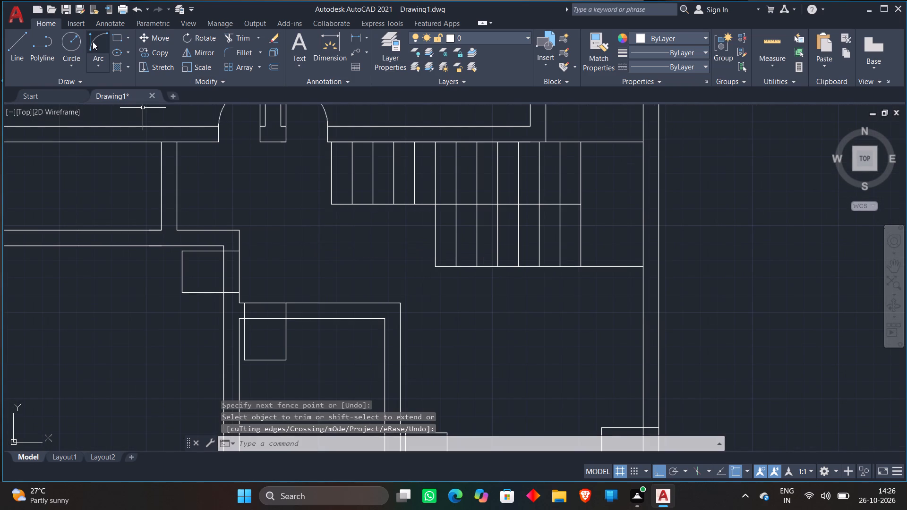
Draw a Start, End, Direction swing arc in the middle-left room's door outline, from the inner wall face to the opposite upper corner.
click(93, 42)
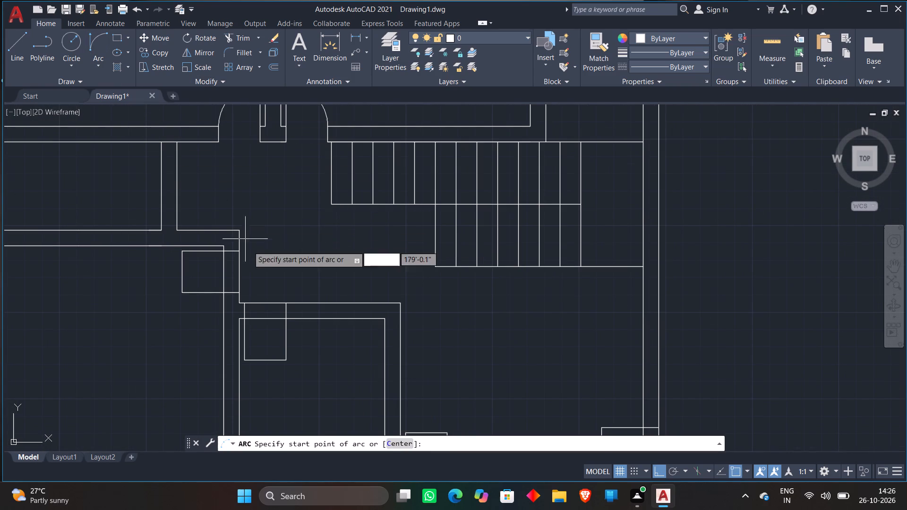
middle_drag(300, 252, 438, 220)
scroll(355, 245, up, 1)
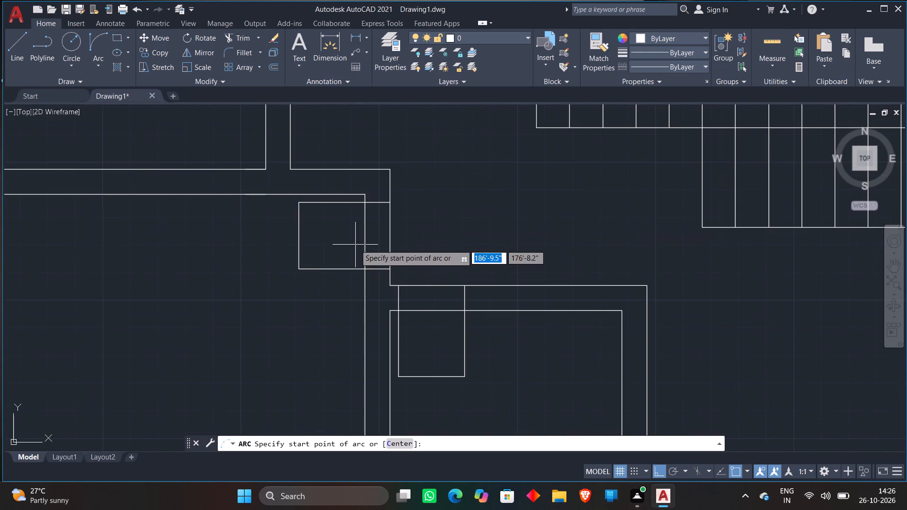
click(365, 268)
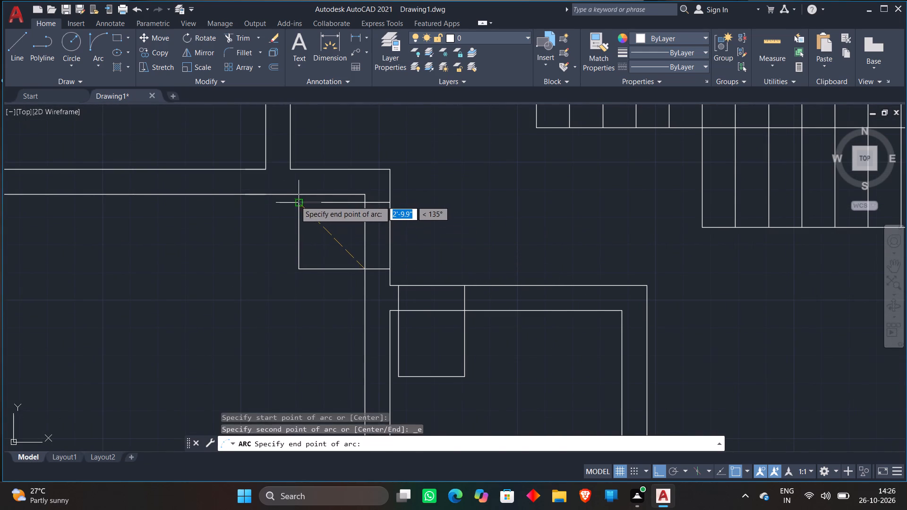
click(295, 201)
click(194, 250)
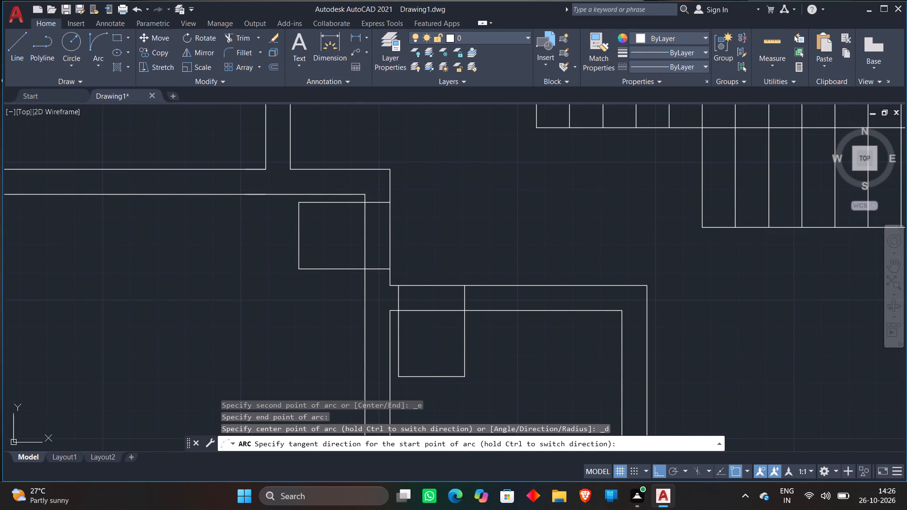
Draw a Start, End, Direction swing arc in the small middle room's door outline, from the inner wall face to its lower-left corner.
click(94, 45)
middle_drag(486, 263, 471, 188)
scroll(462, 228, up, 2)
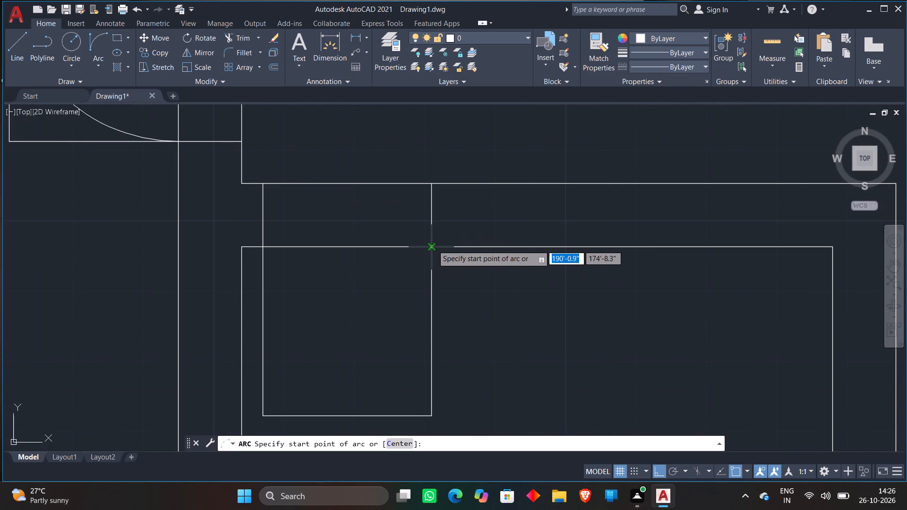
click(433, 245)
scroll(299, 365, down, 1)
middle_drag(290, 353, 301, 284)
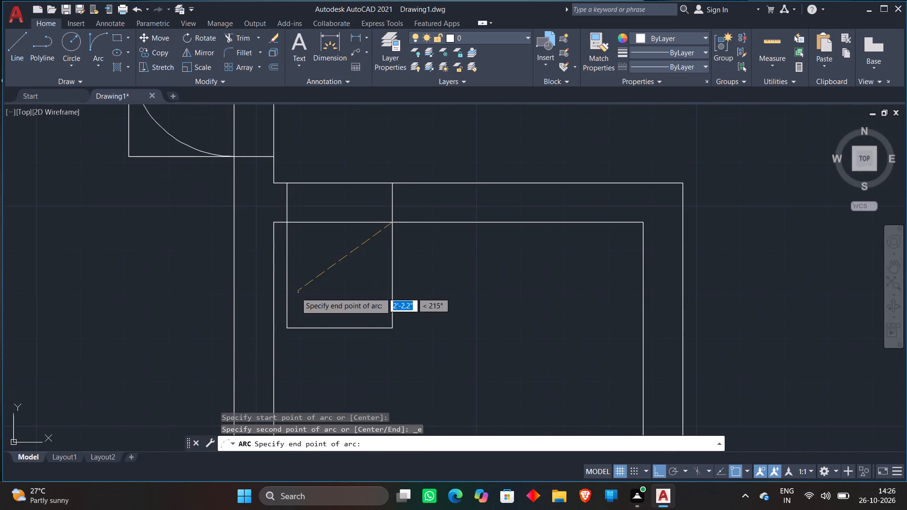
click(290, 328)
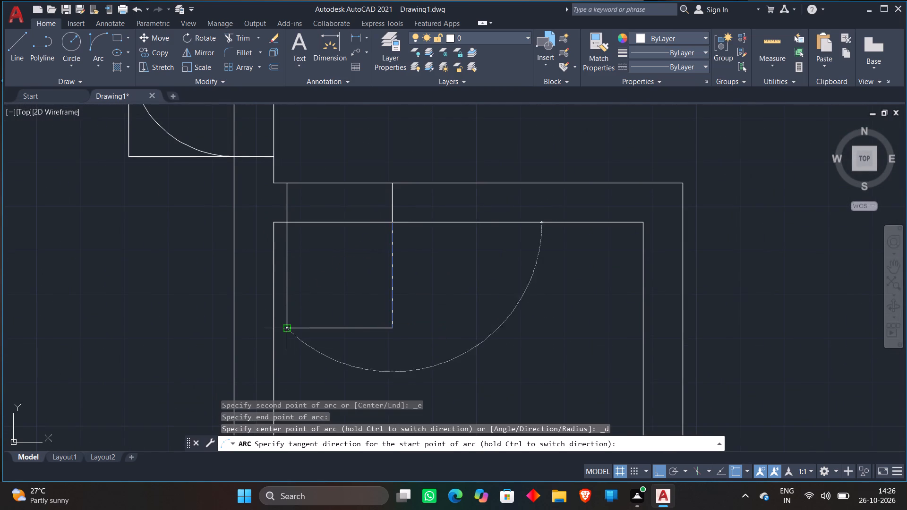
click(468, 364)
Draw a Start, End, Direction swing arc in the bottom-left room's door outline, from the inner wall face to its upper-left corner.
scroll(480, 321, down, 1)
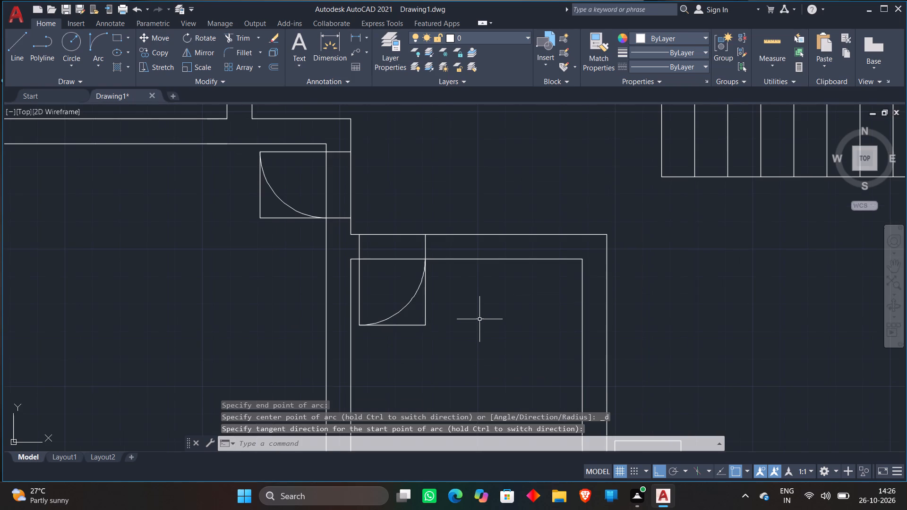
scroll(479, 319, down, 1)
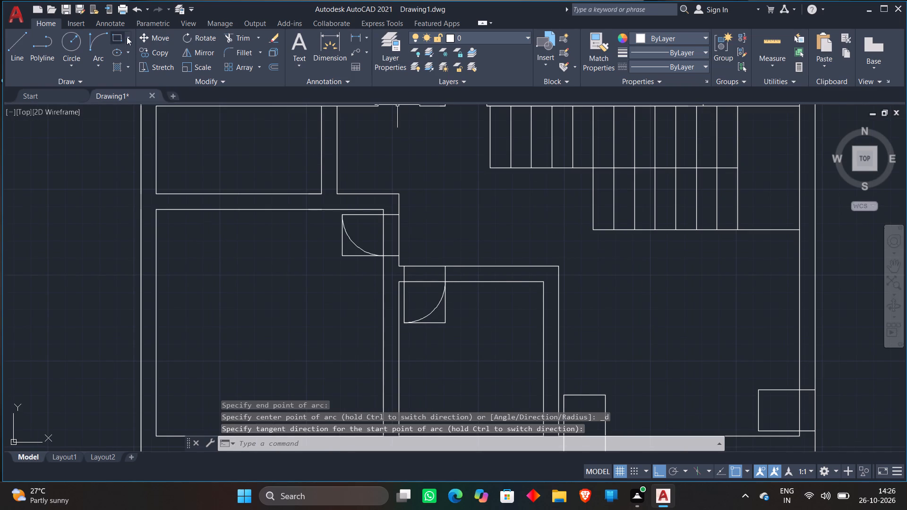
click(97, 40)
scroll(394, 180, down, 1)
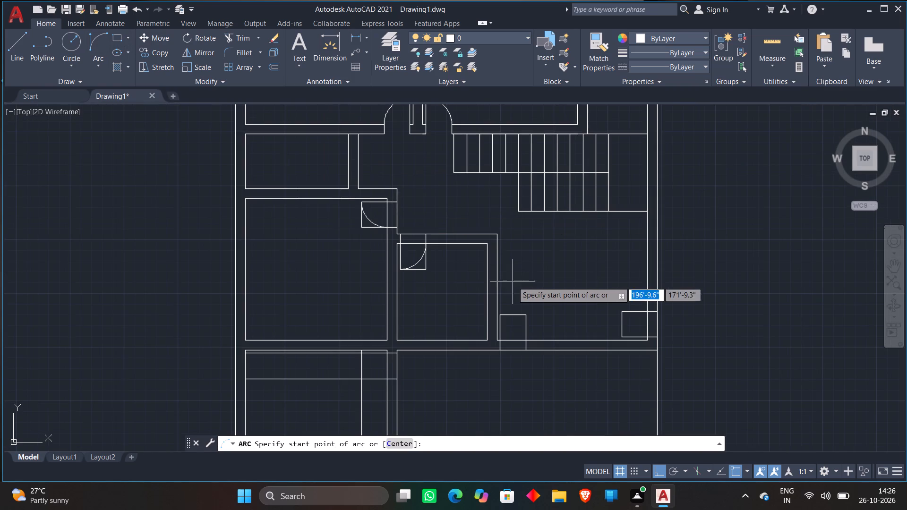
middle_drag(526, 274, 539, 148)
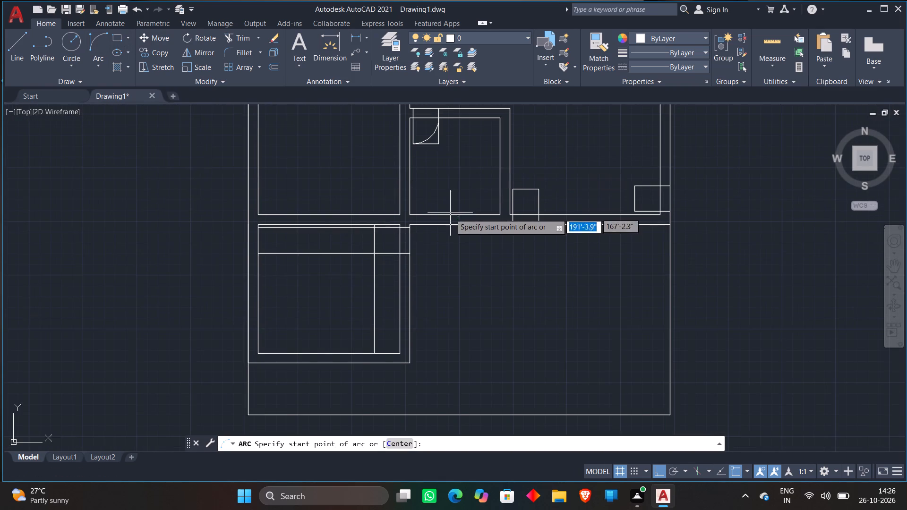
scroll(446, 220, up, 2)
click(323, 302)
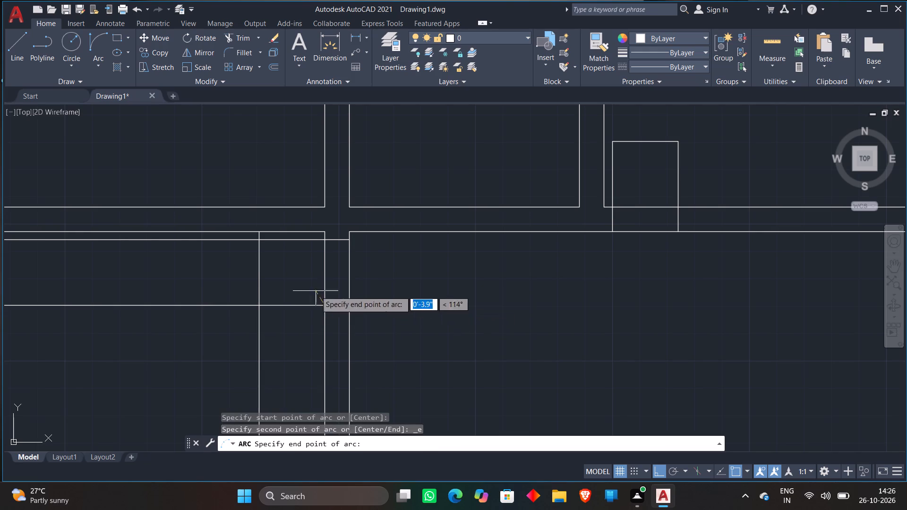
click(257, 243)
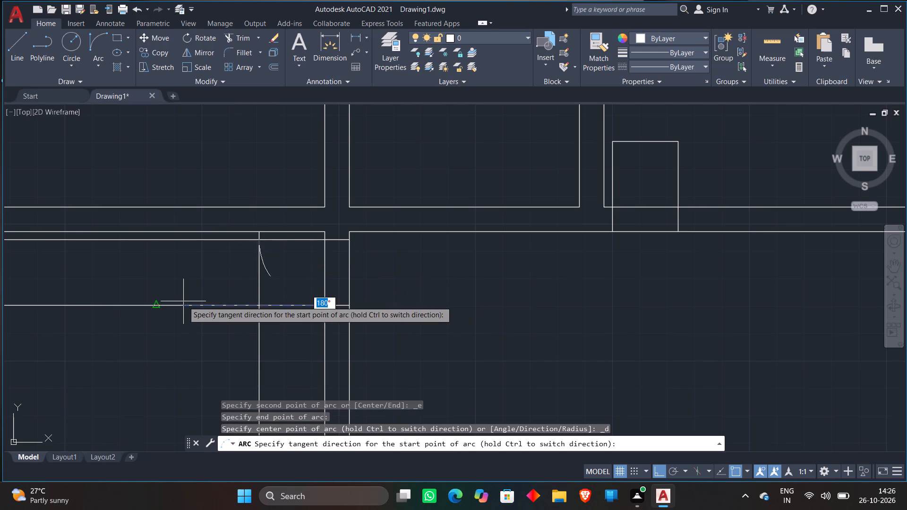
click(183, 301)
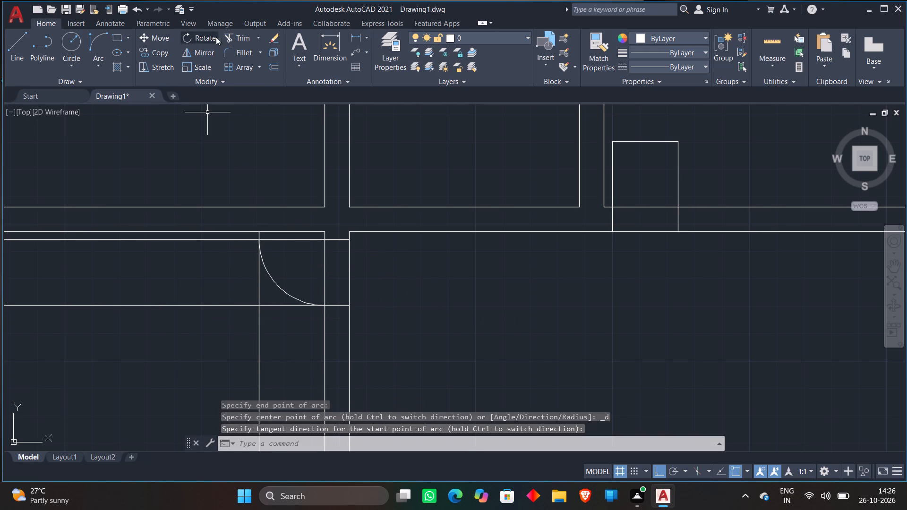
Draw a Start, End, Direction swing arc in the hall's bottom-wall door outline, from the inner wall face to its upper-left corner.
click(94, 46)
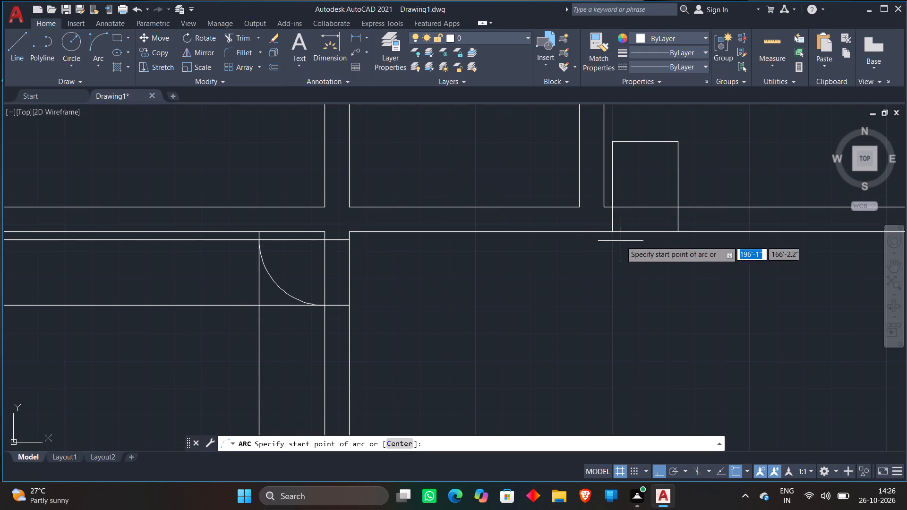
middle_drag(645, 186, 588, 238)
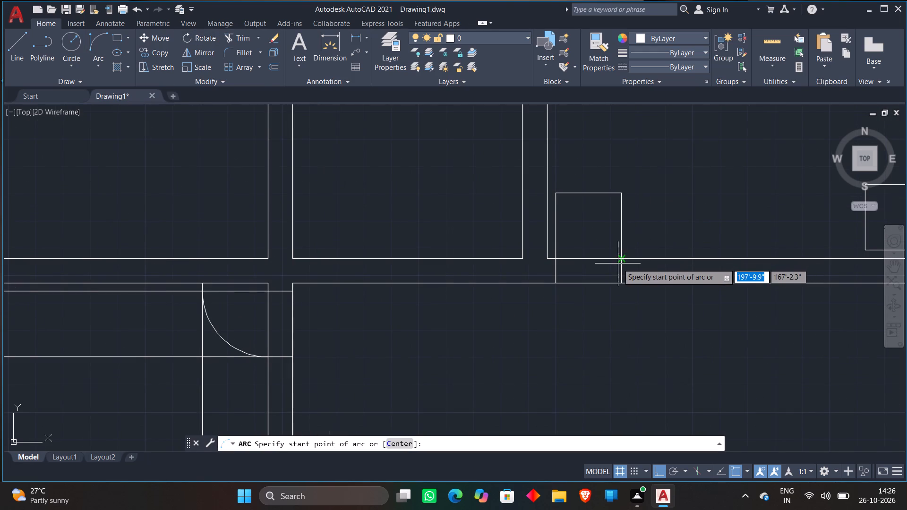
click(621, 257)
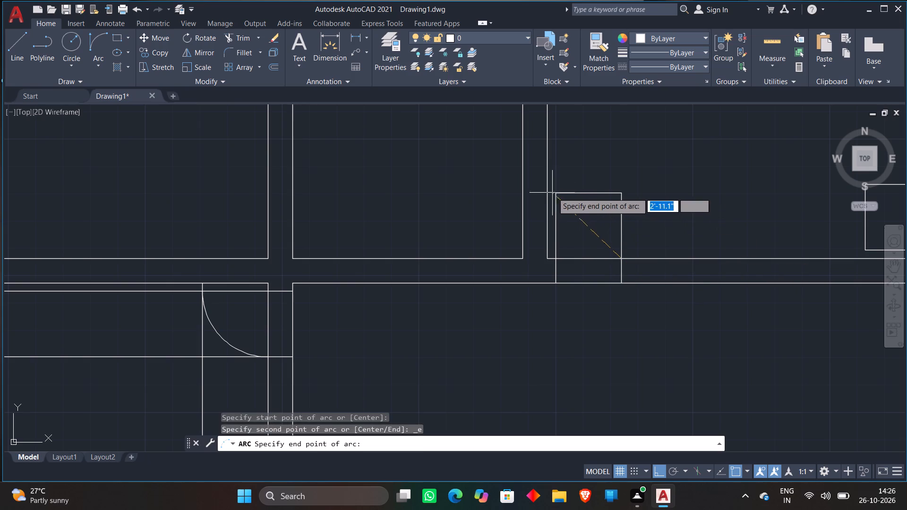
click(552, 195)
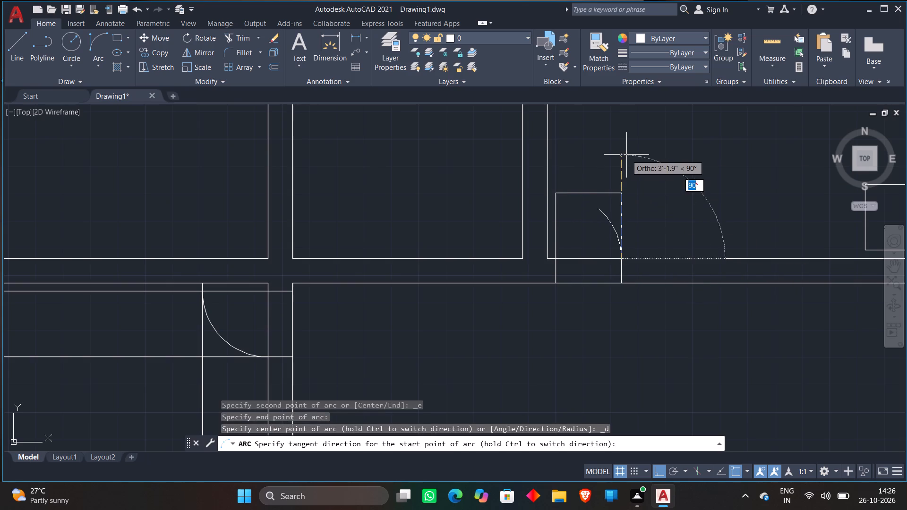
click(626, 155)
Draw a Start, End, Direction swing arc in the hall's right-wall door outline, from the inner wall face to its lower-left corner.
scroll(626, 155, down, 2)
middle_drag(622, 161, 351, 256)
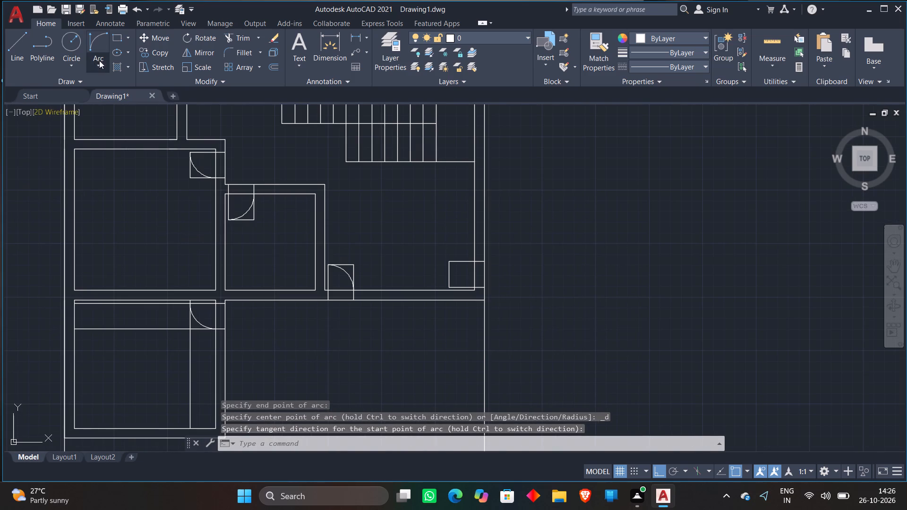
click(96, 43)
scroll(466, 257, up, 2)
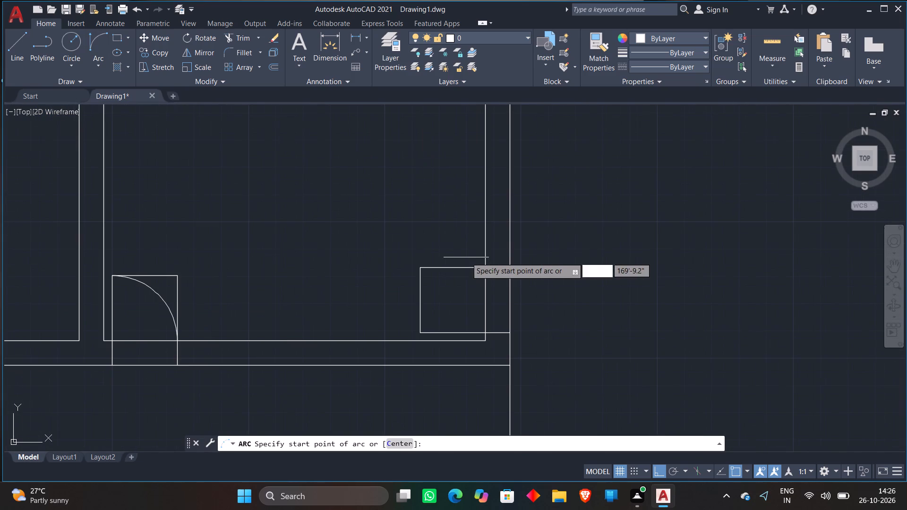
click(485, 266)
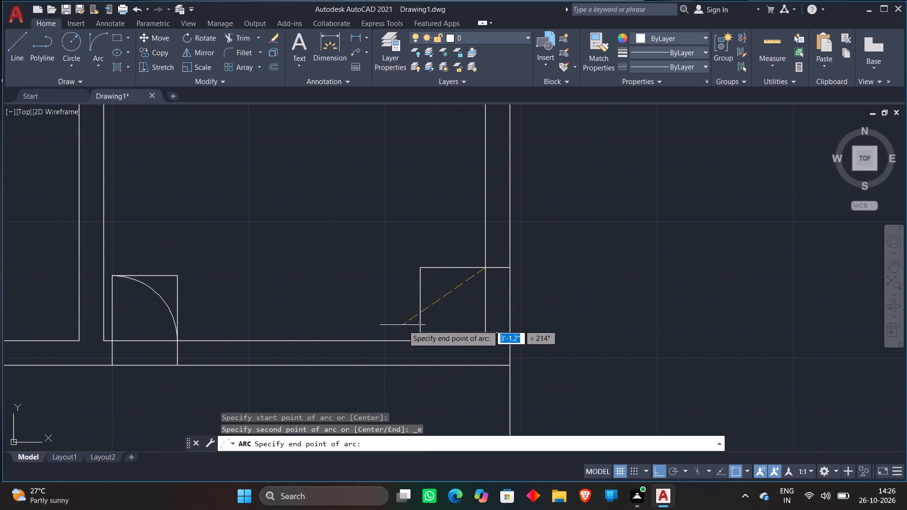
click(420, 329)
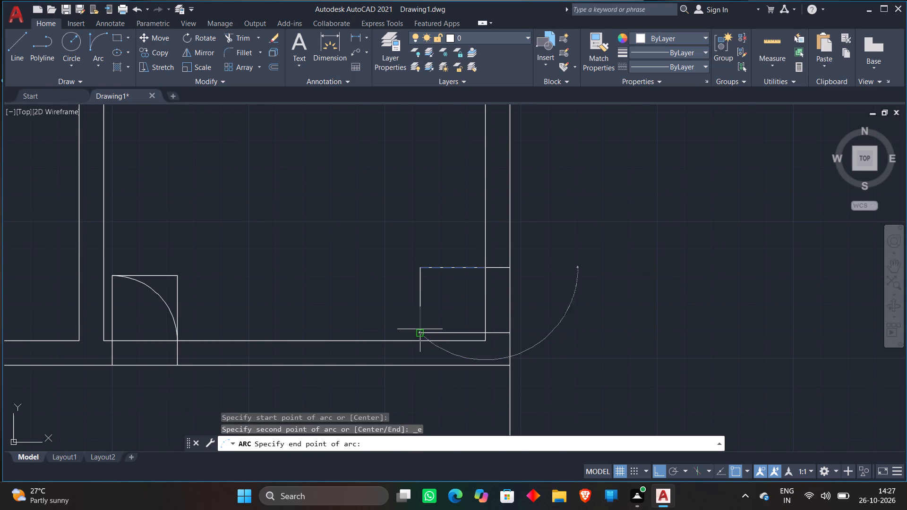
click(368, 242)
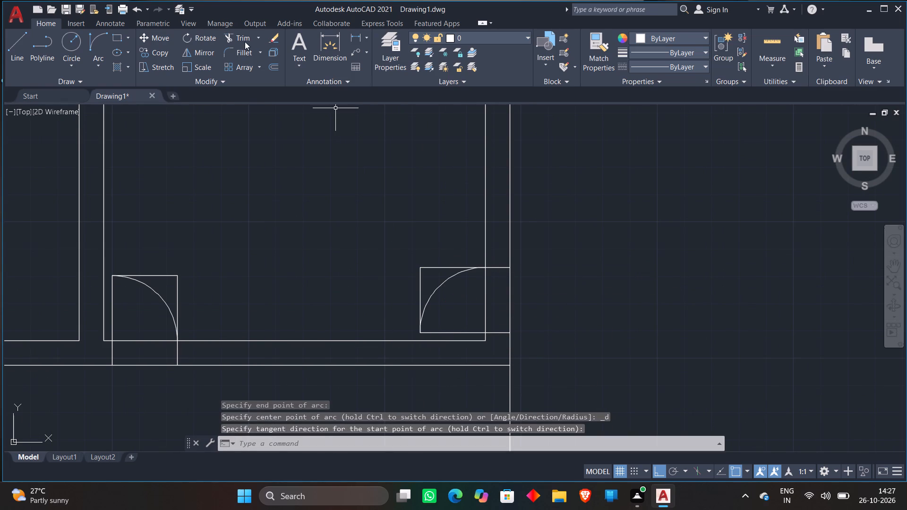
Trim the hall's right wall across the door opening and the outline's top and left sides, leaving the lower leaf line and arc.
click(245, 42)
click(467, 301)
click(602, 286)
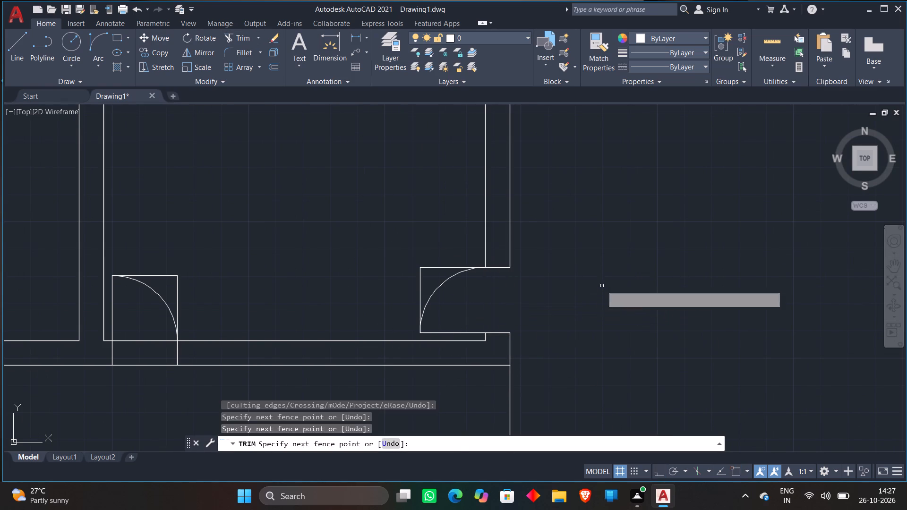
click(436, 259)
click(407, 282)
Trim the hall's bottom wall across the door opening and the outline's top and right sides, leaving the left leaf line and arc.
middle_drag(389, 265, 594, 263)
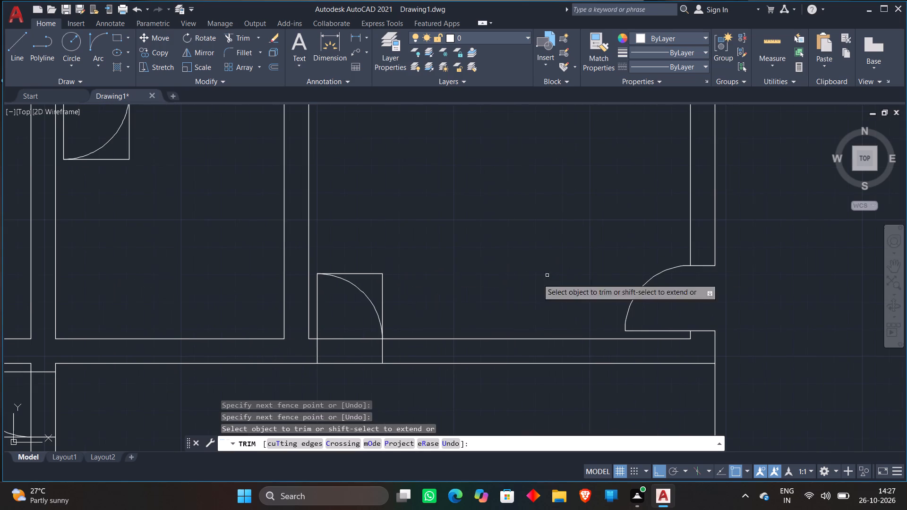
click(358, 266)
click(421, 303)
click(348, 330)
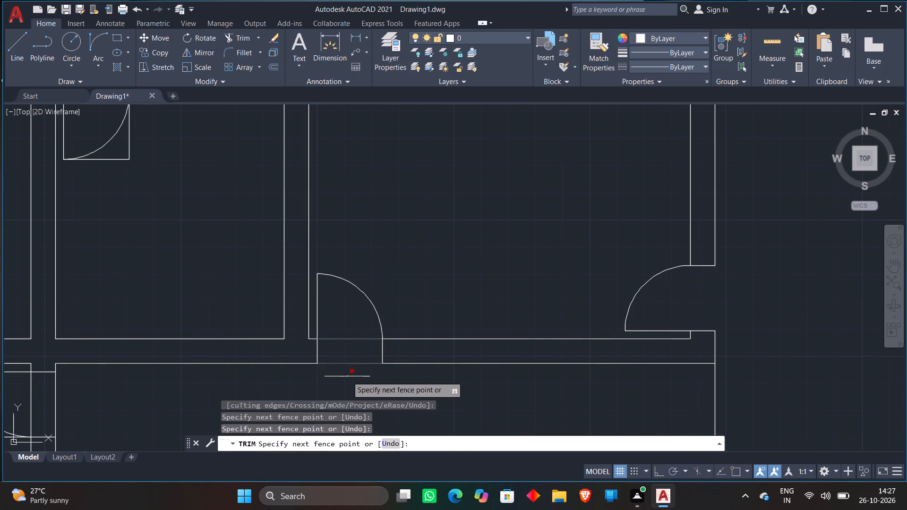
click(347, 377)
Trim the small middle room's top wall across the door opening and the outline's bottom and right sides, leaving the left leaf line.
scroll(407, 252, down, 1)
middle_drag(393, 255, 502, 391)
scroll(314, 306, up, 1)
click(310, 291)
click(326, 230)
click(334, 356)
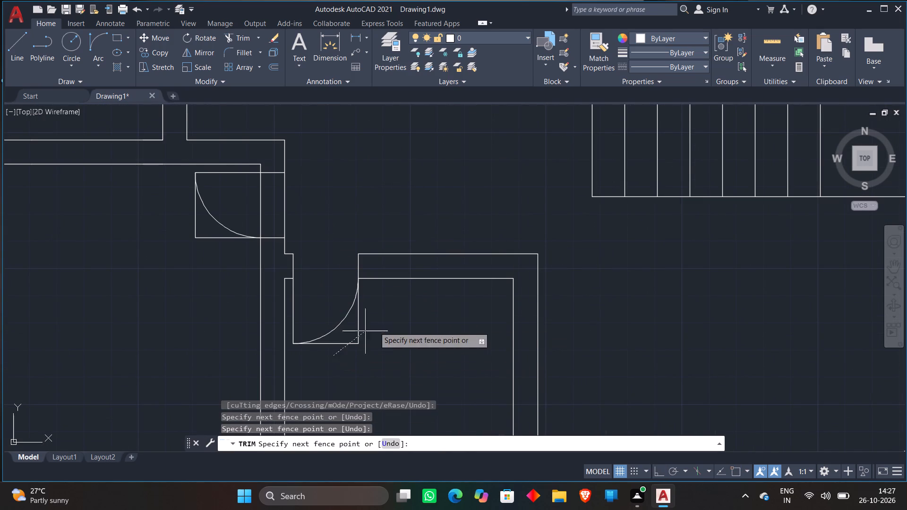
click(390, 319)
Trim the middle-left room's right wall across the door opening and the outline's left and bottom sides, leaving the upper leaf line.
middle_drag(302, 209, 355, 255)
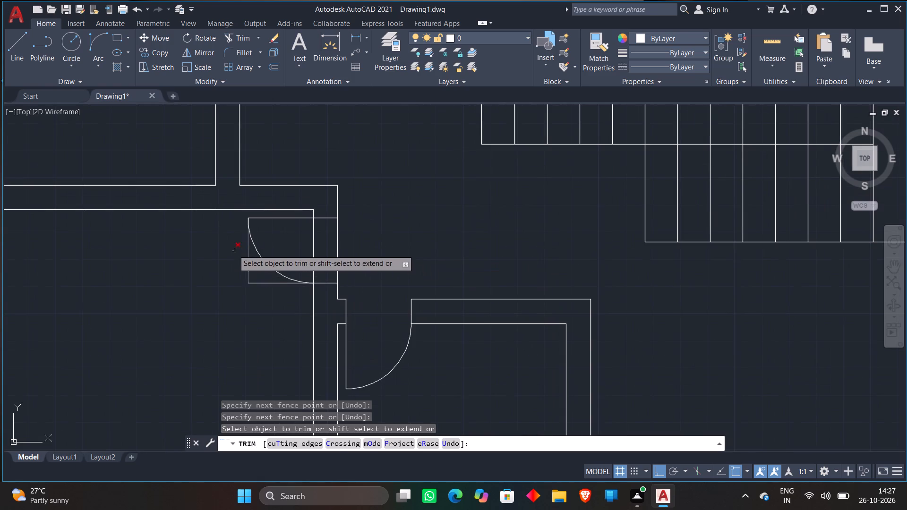
click(233, 248)
drag(256, 297, 257, 305)
click(281, 251)
click(416, 244)
Trim the bottom-left room's upper offset line beyond the door outline and cut its right wall across the door opening.
scroll(416, 244, down, 1)
scroll(432, 326, down, 2)
middle_drag(432, 352, 450, 278)
scroll(411, 329, up, 2)
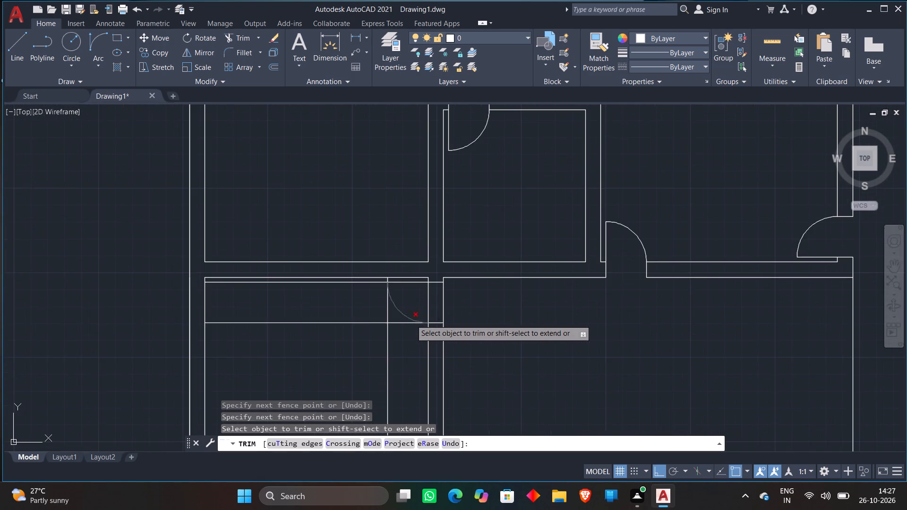
scroll(385, 287, up, 4)
click(391, 262)
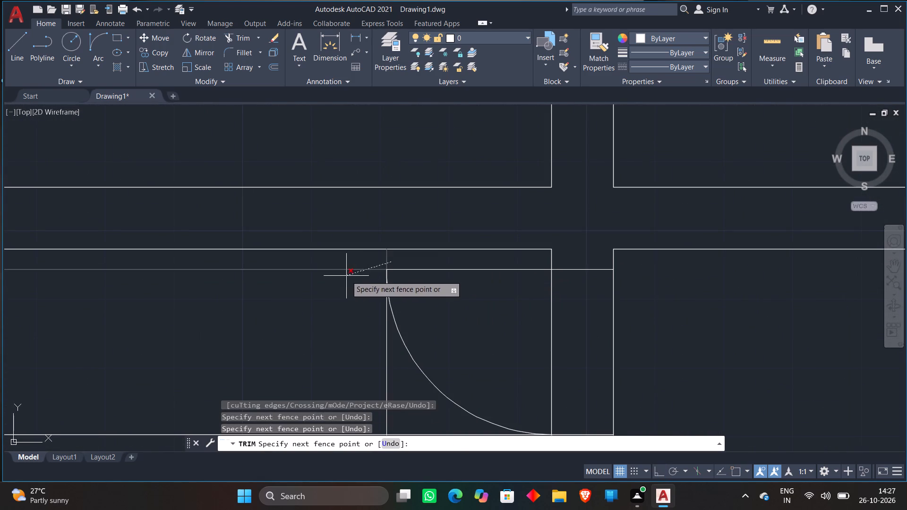
click(346, 276)
scroll(346, 276, down, 3)
click(406, 303)
click(511, 295)
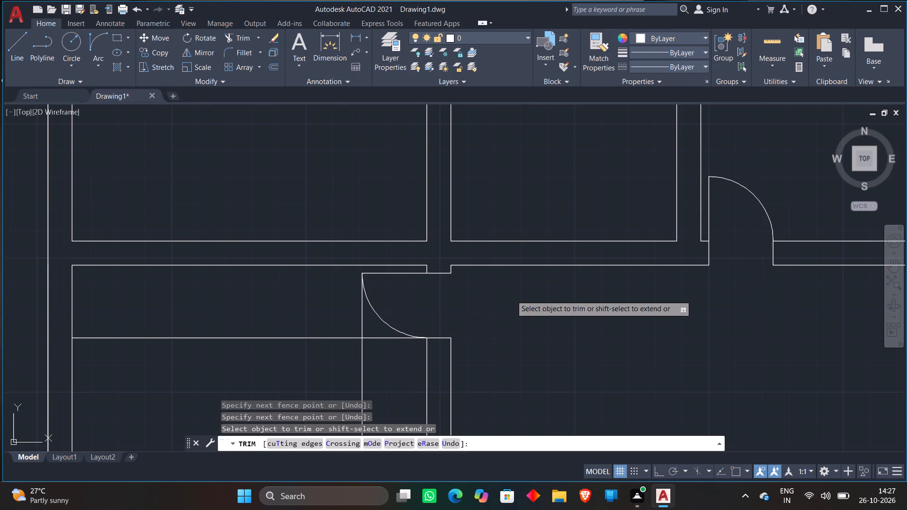
Trim the remaining lower and vertical offset lines in the bottom-left room, leaving only the door's upper leaf line and arc.
scroll(406, 350, down, 1)
middle_drag(382, 360, 424, 302)
click(382, 281)
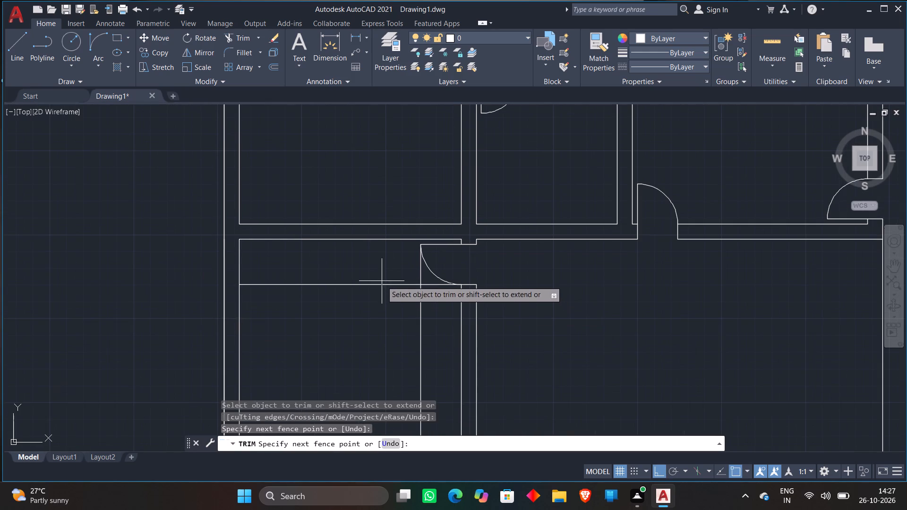
click(421, 303)
click(419, 277)
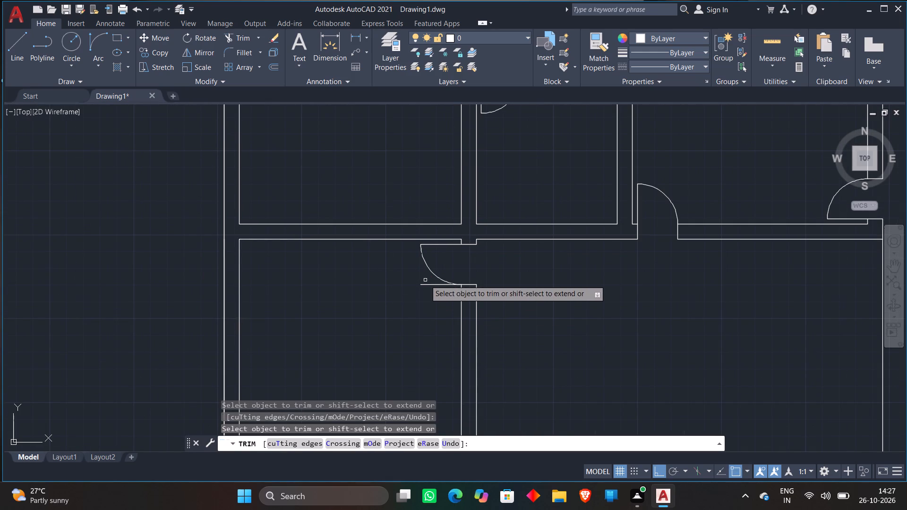
click(425, 283)
click(425, 294)
scroll(470, 291, down, 1)
scroll(531, 281, down, 2)
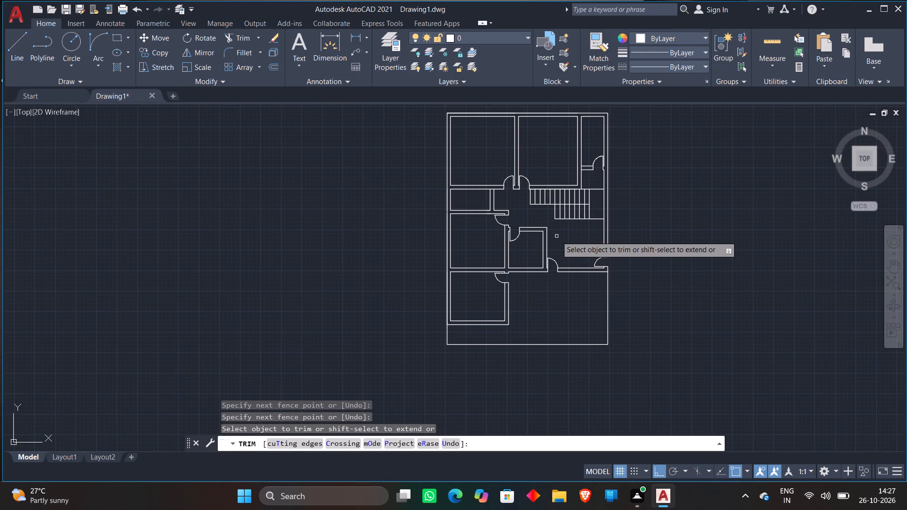
middle_drag(570, 228, 568, 261)
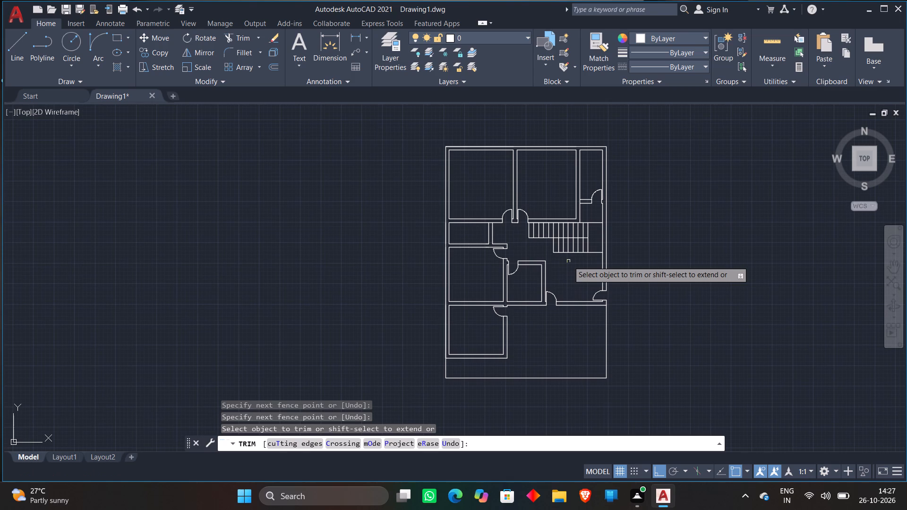
key(space)
Offset the top wall's lower face 2" down into the small room between the upper-left and middle-left rooms.
scroll(480, 223, up, 3)
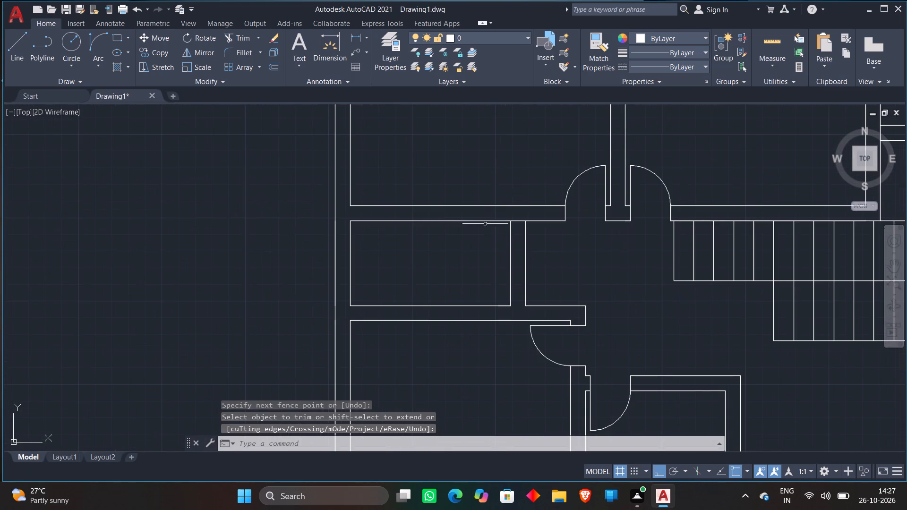
key(o)
key(Return)
key(2)
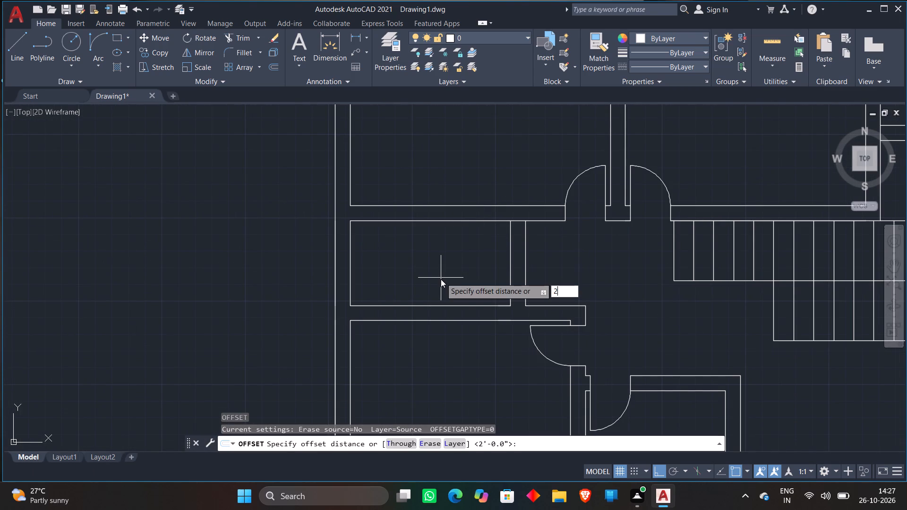
key(shift+quotedbl)
key(Return)
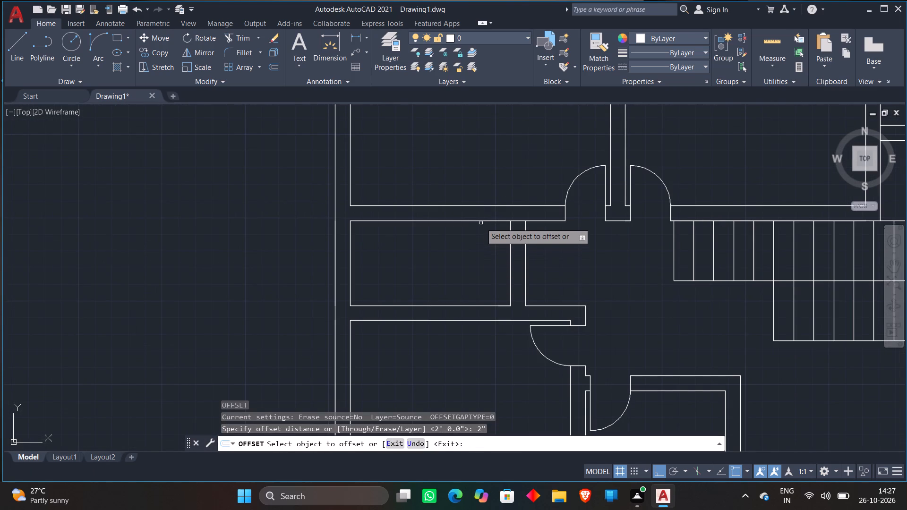
click(482, 221)
click(468, 255)
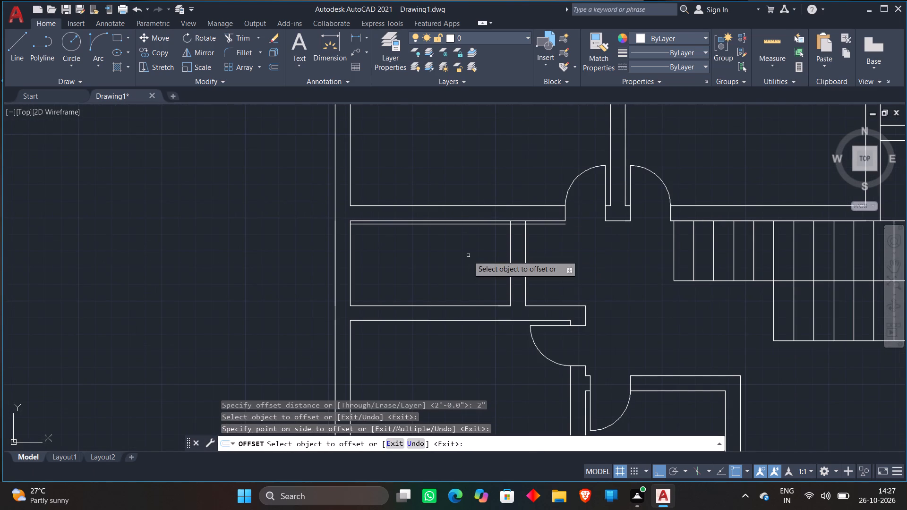
key(Escape)
Offset that small room's new upper line 2' down and its right wall's inner face 2' into the room.
key(o)
key(Return)
text(2')
key(Return)
scroll(479, 227, up, 1)
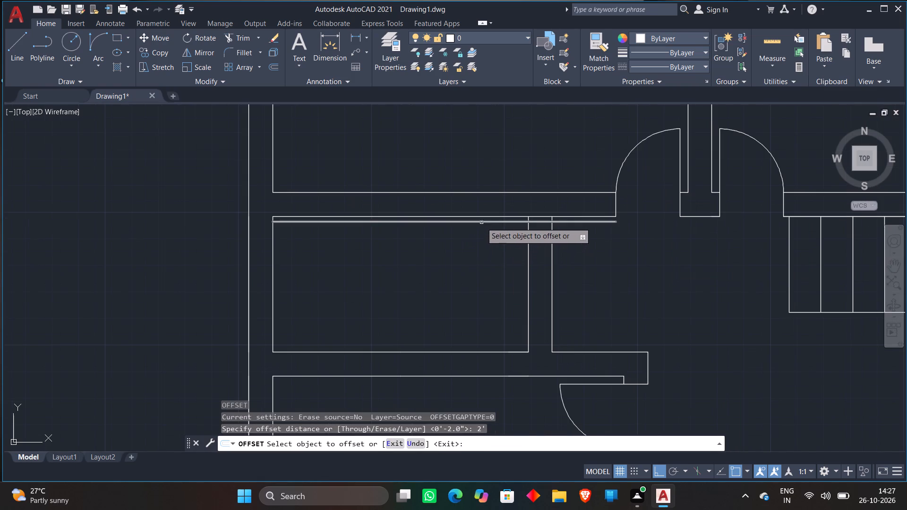
click(481, 222)
click(459, 312)
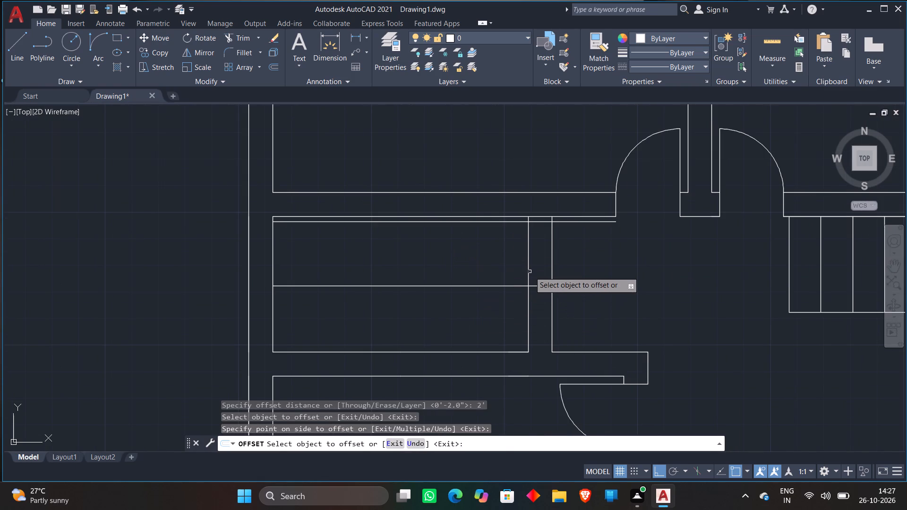
click(527, 272)
click(376, 264)
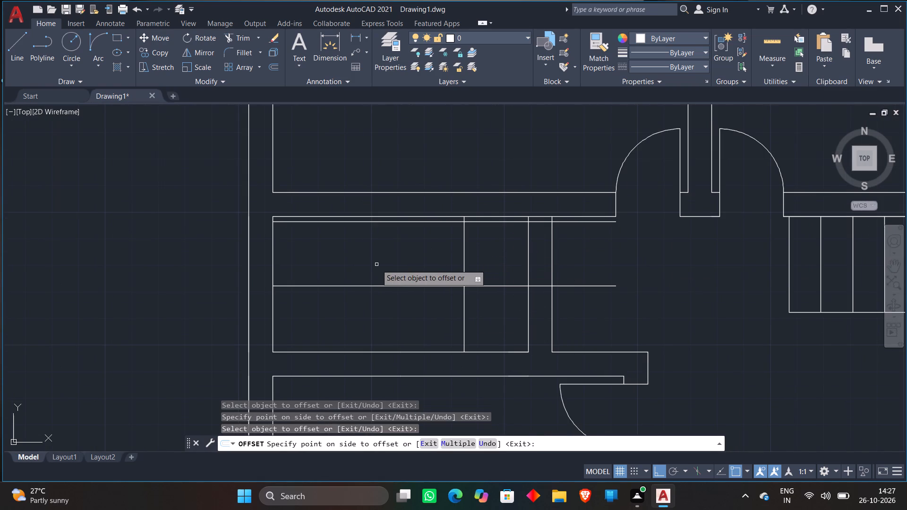
Draw the small room's door swing arc from the lower offset line at the right wall's inner face to the upper and vertical offset lines' intersection.
key(space)
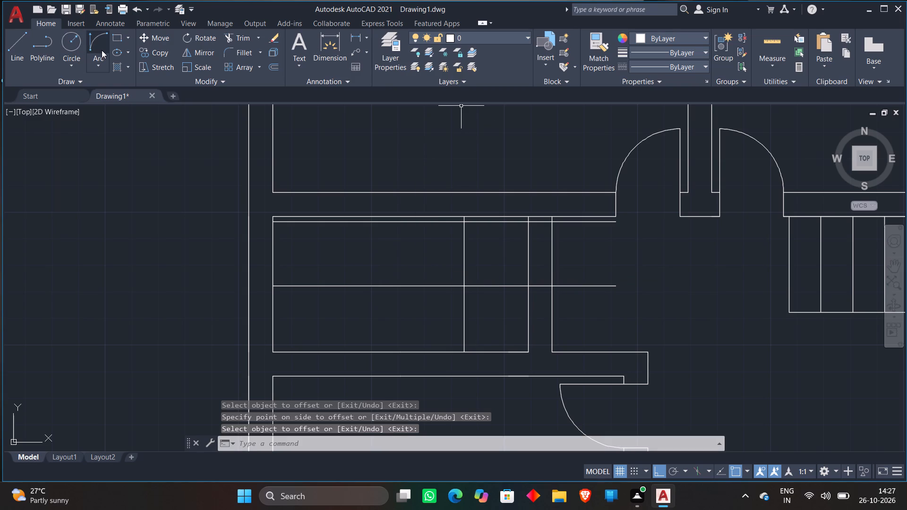
click(101, 42)
scroll(462, 234, up, 2)
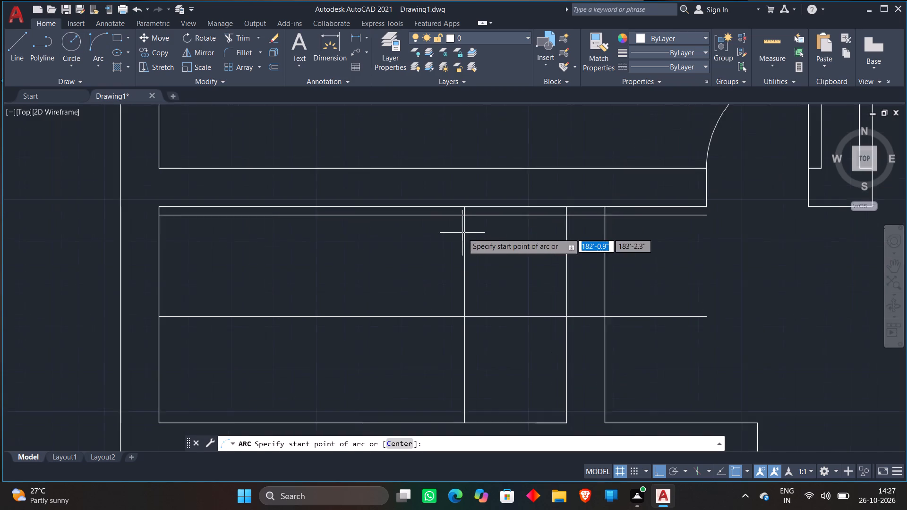
click(629, 369)
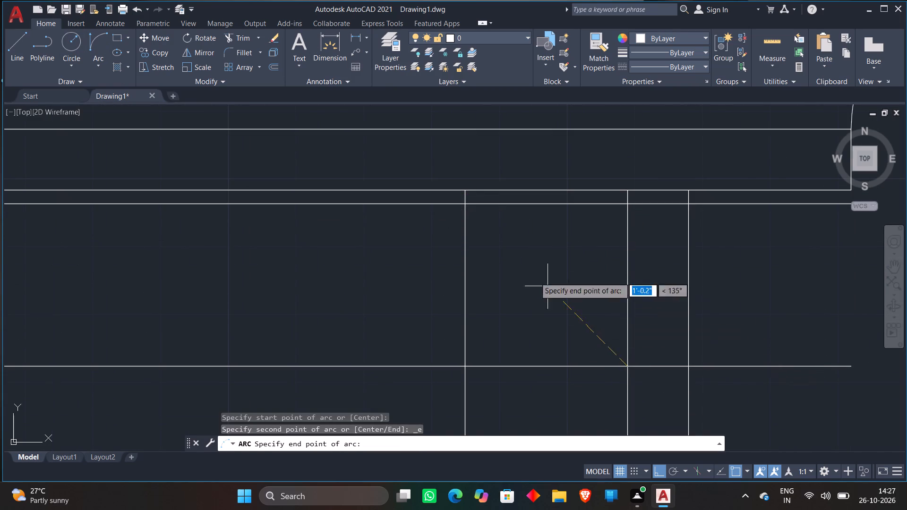
click(466, 204)
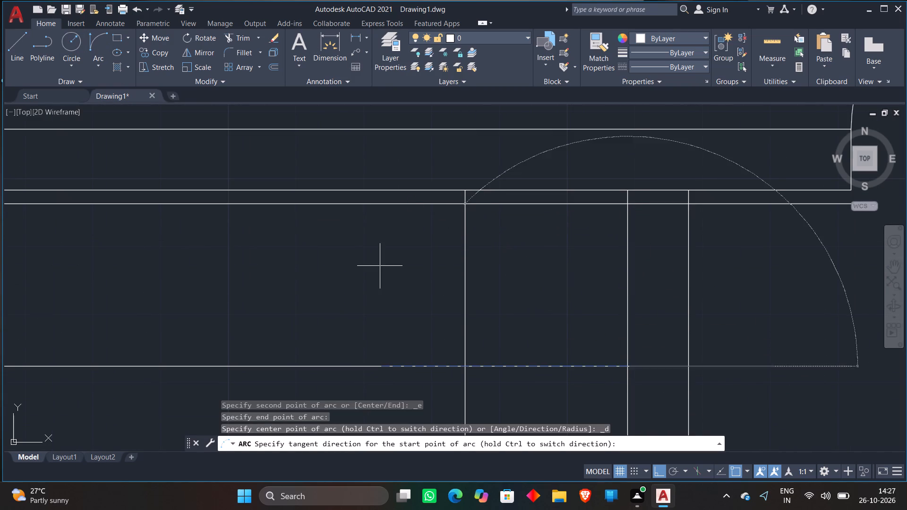
click(366, 272)
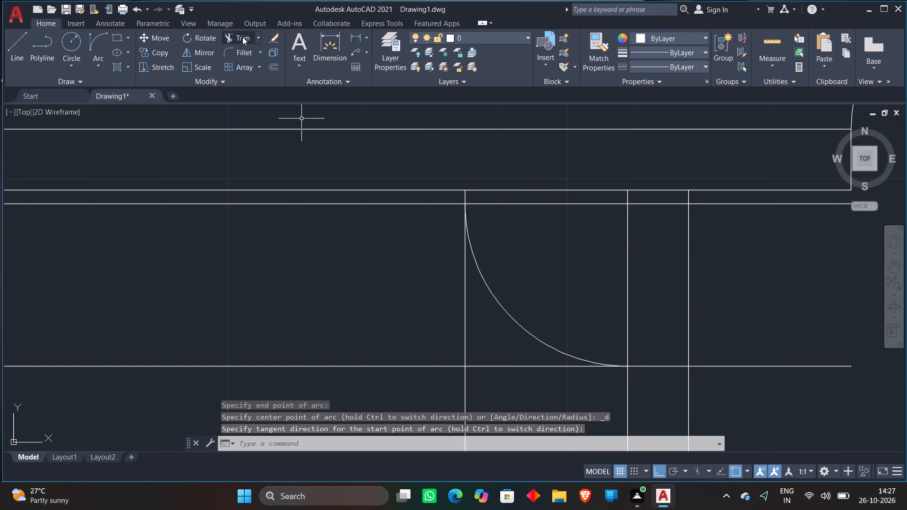
Trim the small room's offset lines left of the right wall, leaving only the door's upper leaf line and swing arc.
click(242, 37)
scroll(472, 167, up, 3)
click(377, 342)
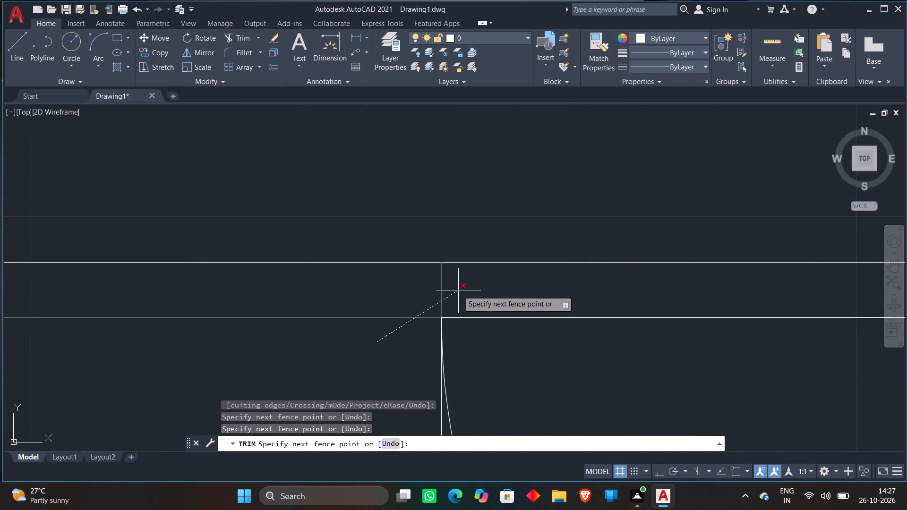
click(461, 290)
scroll(457, 200, down, 4)
scroll(453, 286, down, 2)
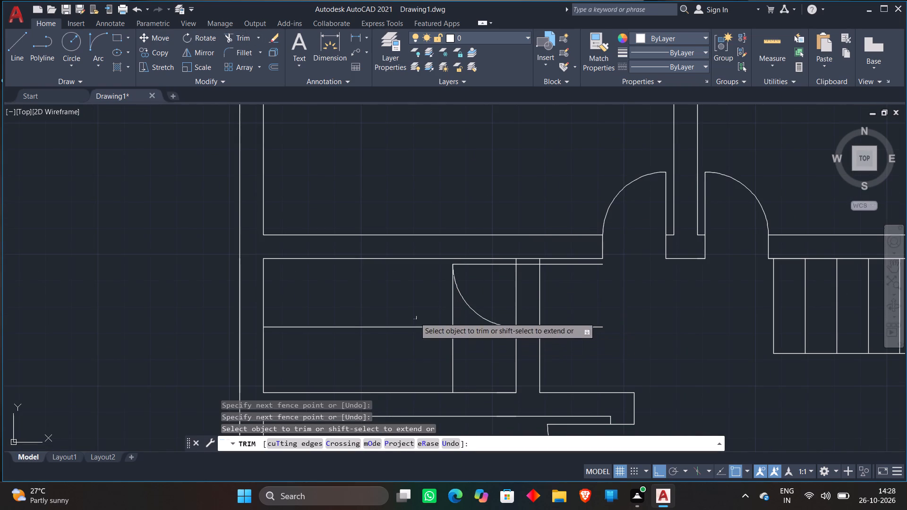
click(415, 317)
click(459, 348)
click(443, 312)
click(479, 338)
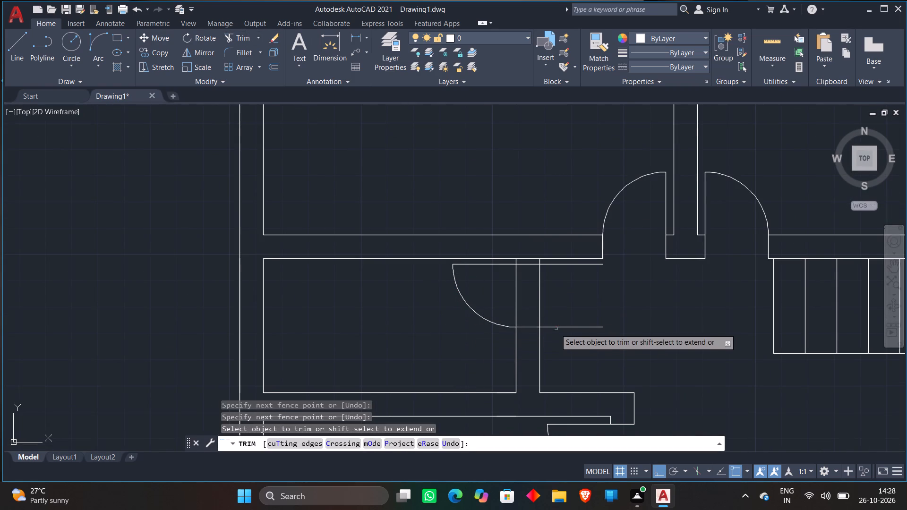
Trim the door offset lines beyond the small room's right wall, cut both wall faces across the opening, and remove the top wall piece between them.
click(554, 323)
scroll(556, 265, up, 1)
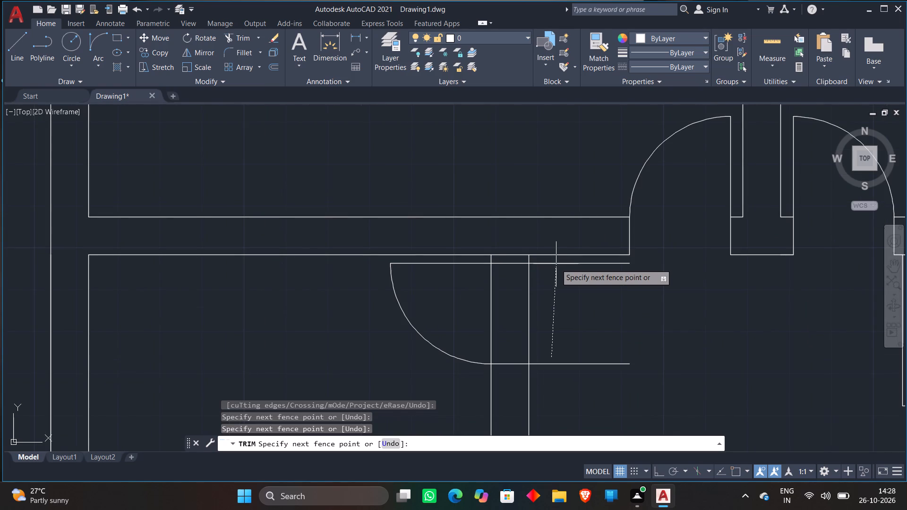
click(556, 263)
click(565, 330)
click(573, 384)
click(466, 314)
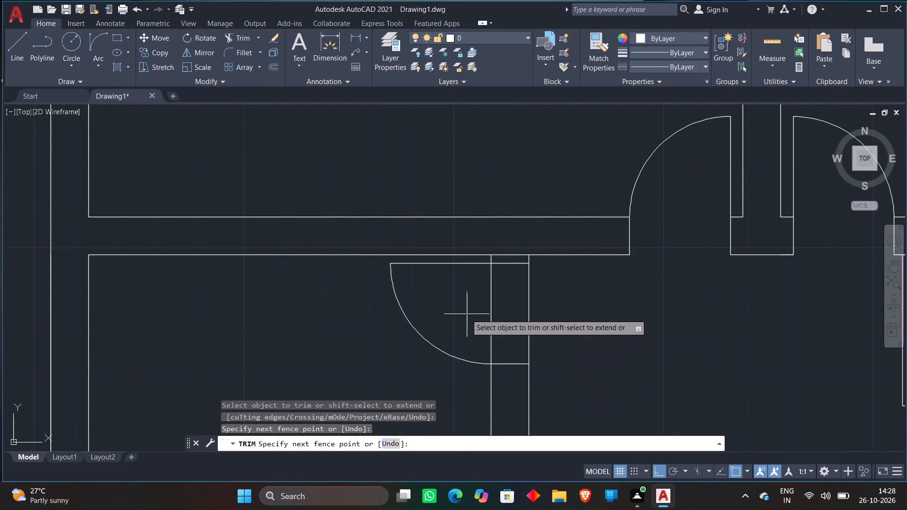
click(574, 312)
click(518, 255)
scroll(540, 155, down, 2)
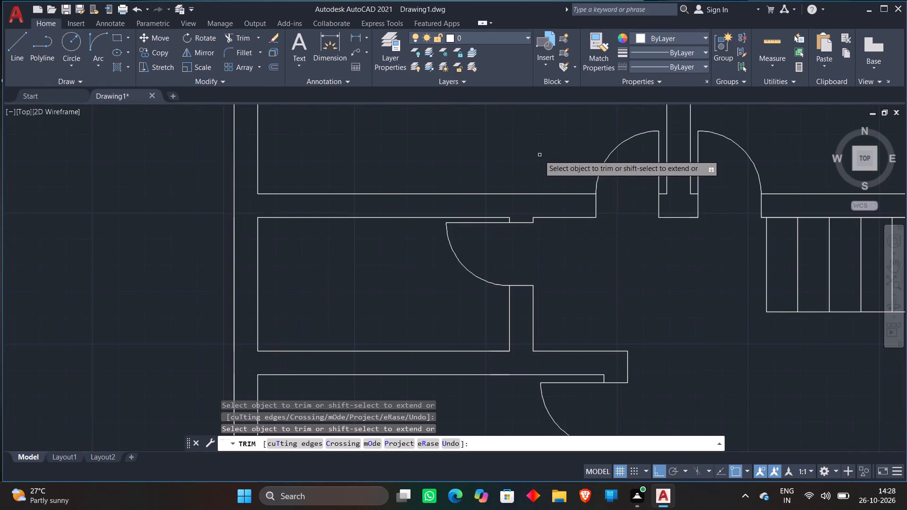
key(space)
Draw two short vertical lines across the upper-left room's top wall, the first about 3'-4" long, to mark an opening.
scroll(540, 170, down, 2)
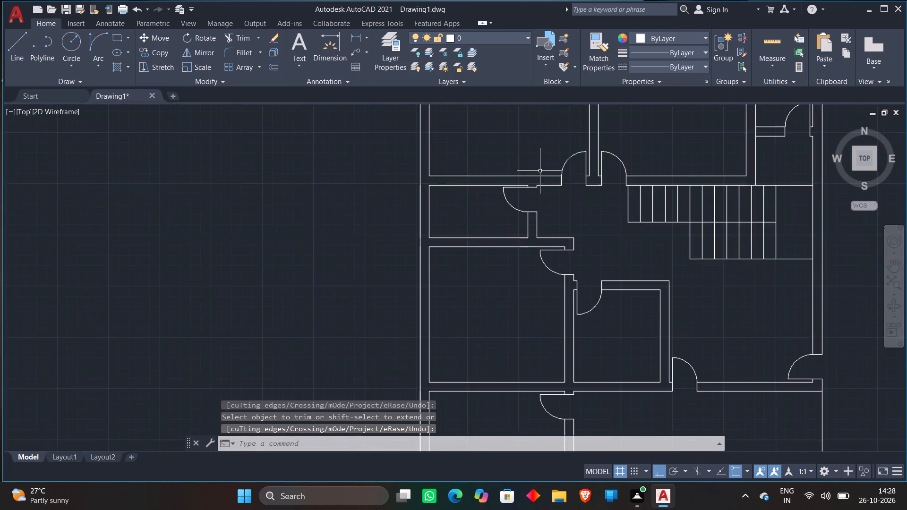
scroll(540, 215, down, 1)
middle_drag(677, 212, 593, 223)
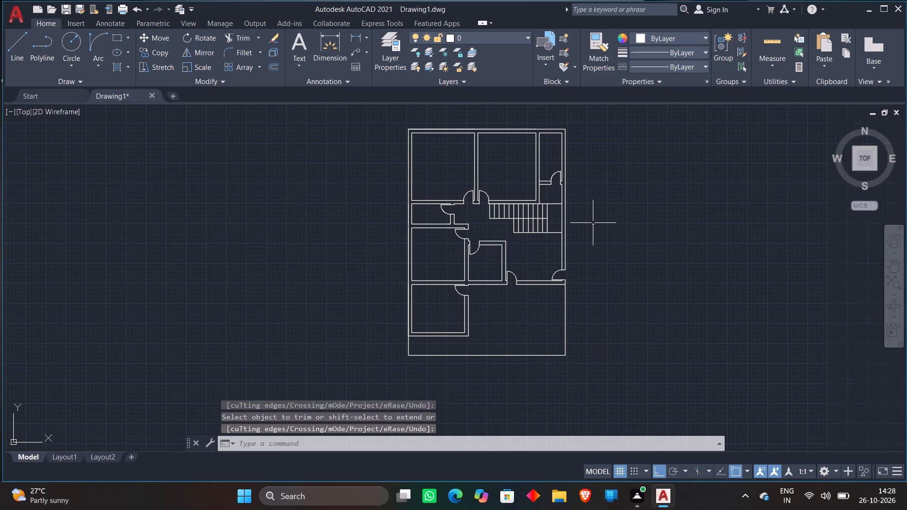
click(15, 45)
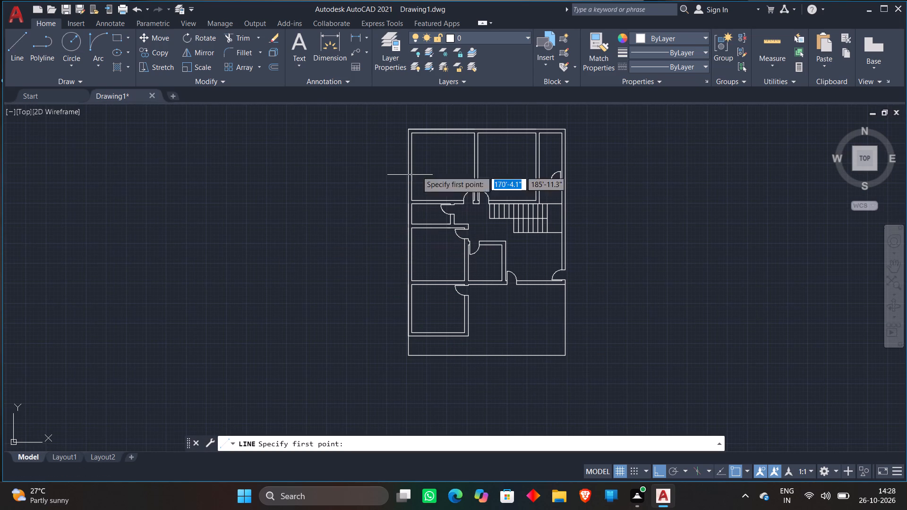
middle_drag(435, 161, 445, 191)
scroll(445, 185, up, 1)
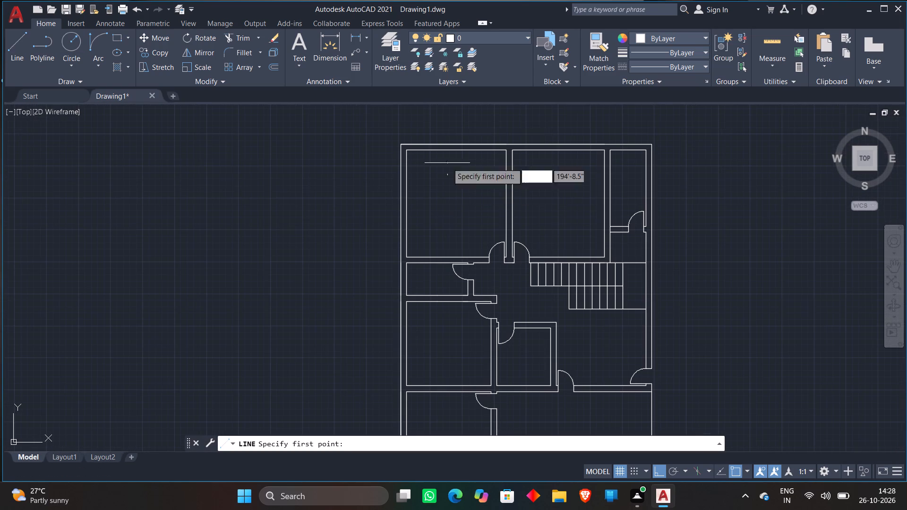
scroll(441, 129, up, 2)
click(420, 137)
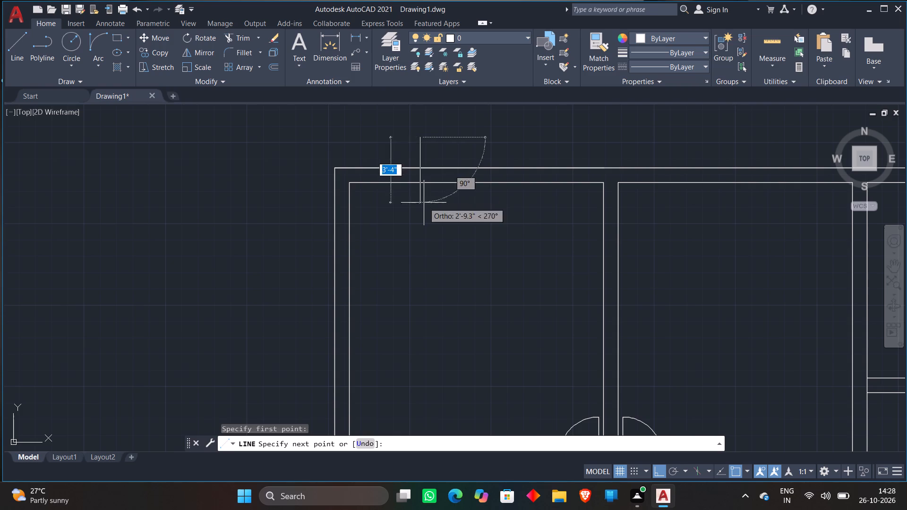
click(424, 203)
click(18, 44)
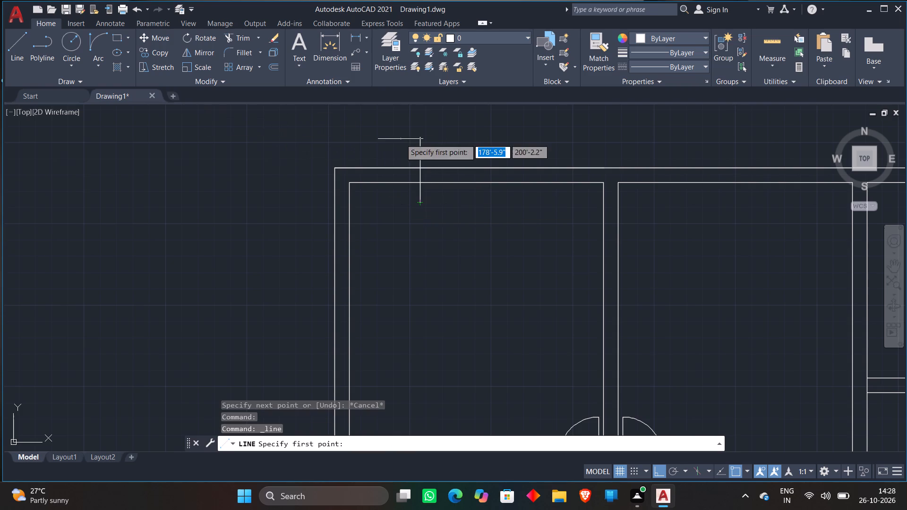
click(507, 142)
click(497, 202)
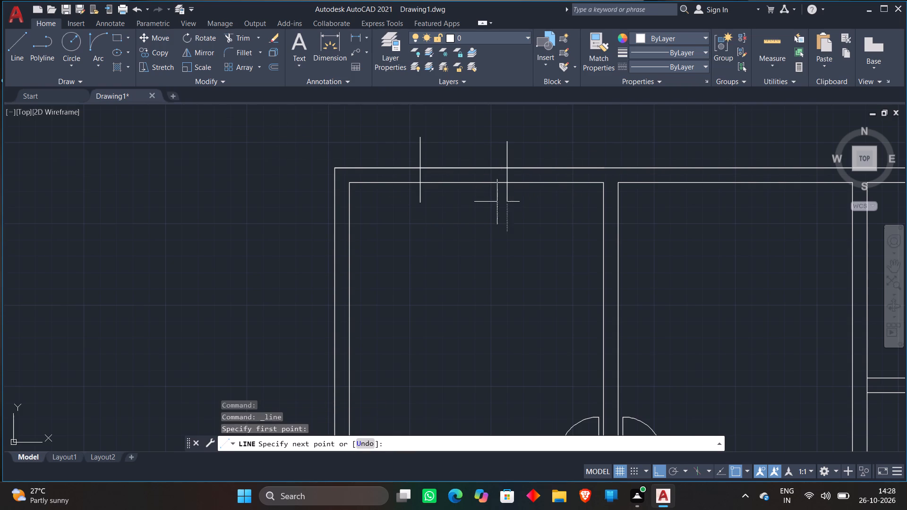
Draw two short horizontal lines across the upper-left room's outer left wall, one above the other, to mark an opening.
click(20, 40)
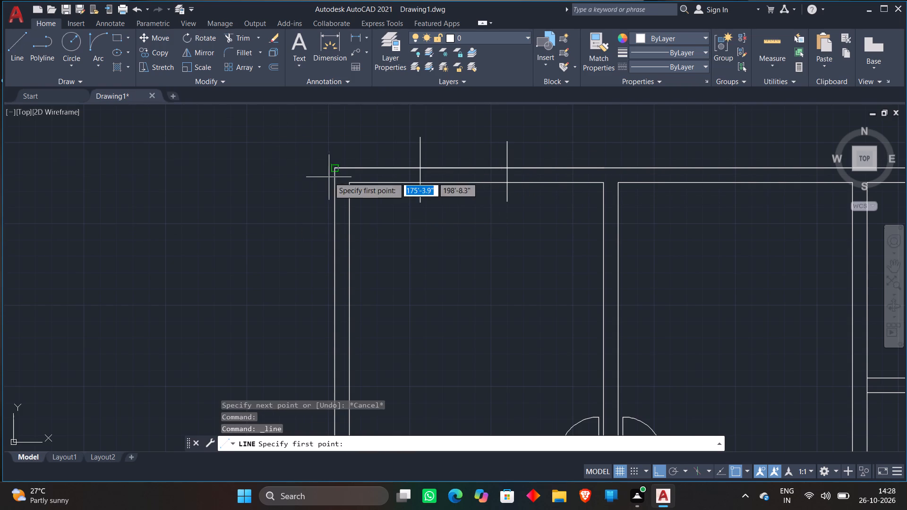
scroll(329, 177, down, 1)
middle_drag(393, 234, 409, 212)
scroll(356, 205, up, 1)
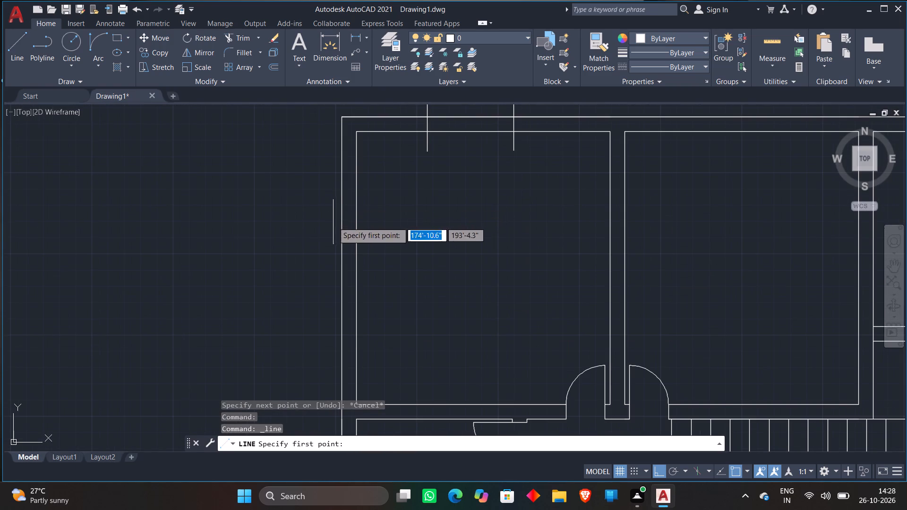
click(306, 208)
click(410, 207)
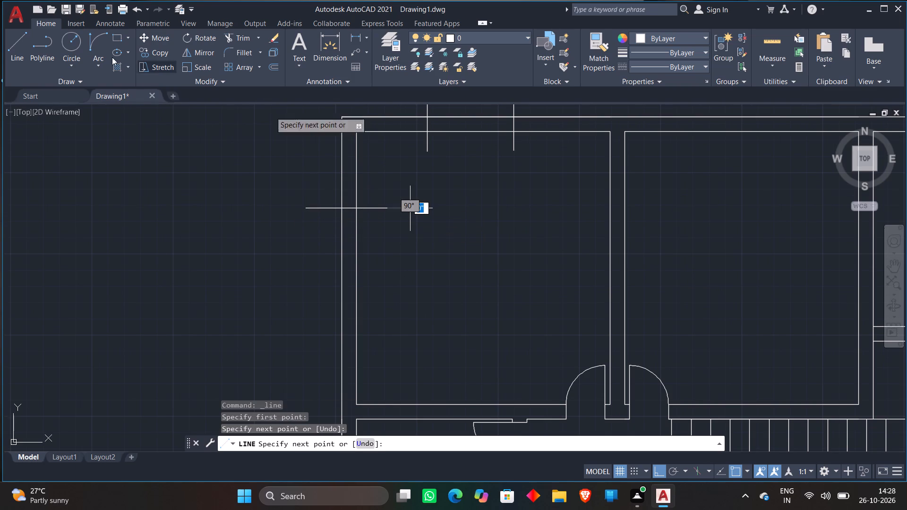
click(12, 51)
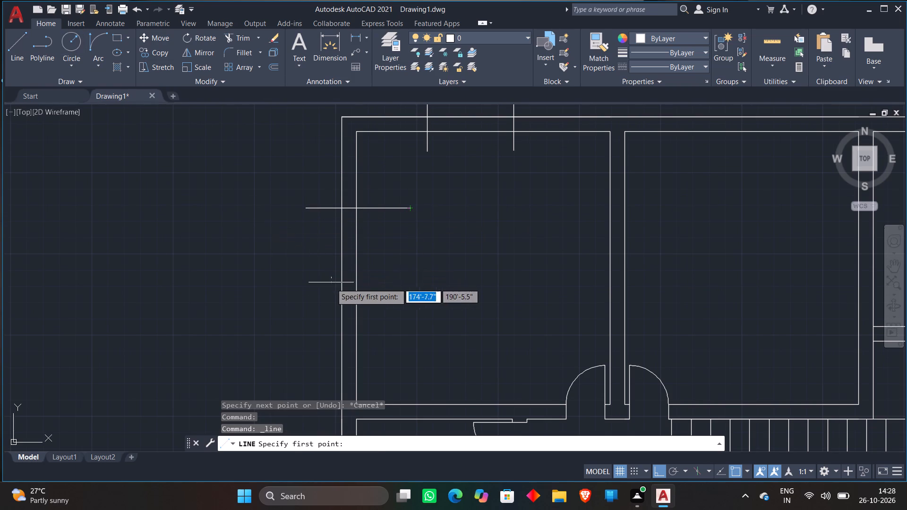
middle_drag(320, 292, 314, 248)
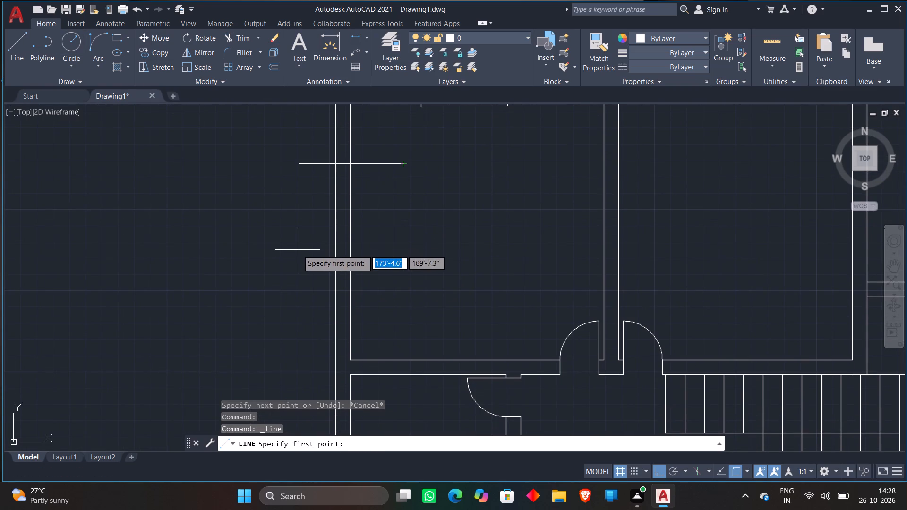
click(298, 250)
click(411, 259)
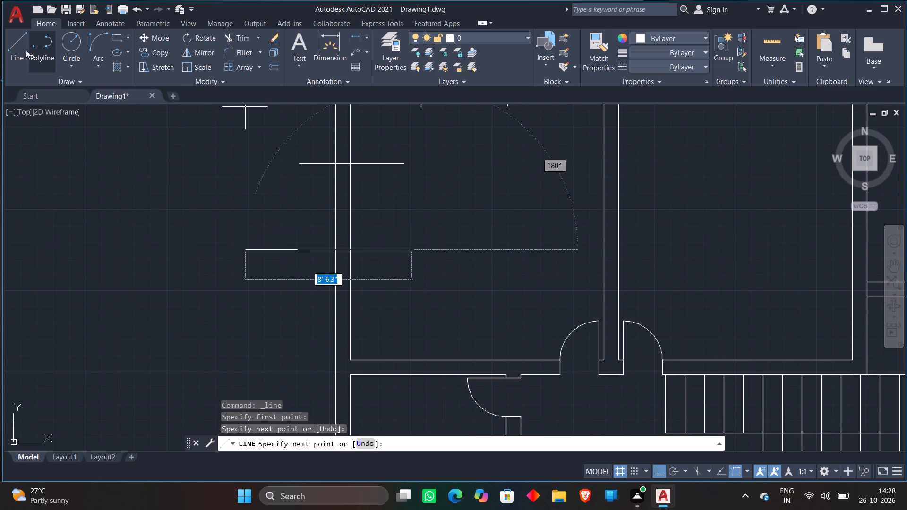
Draw two short vertical lines across the top wall of the upper-middle room to mark an opening.
click(21, 50)
scroll(382, 228, down, 3)
middle_drag(452, 222, 415, 237)
scroll(435, 204, up, 3)
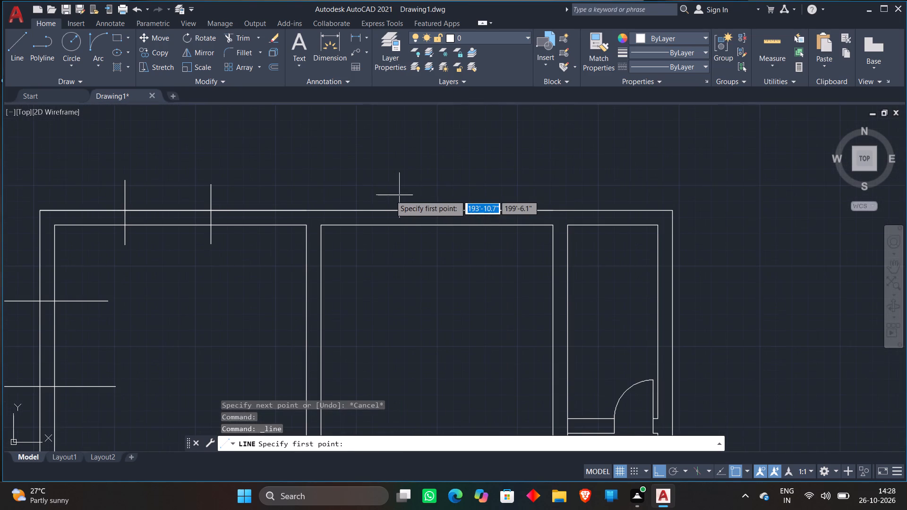
click(366, 181)
click(369, 259)
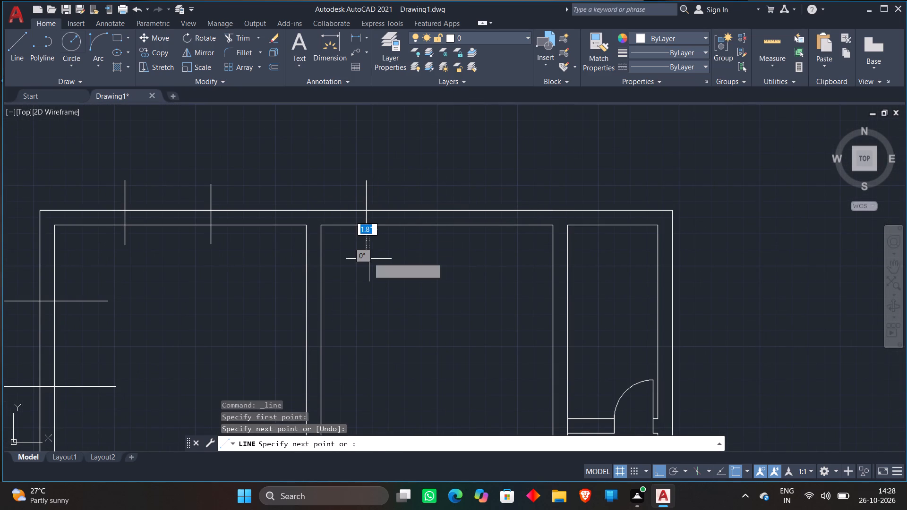
click(25, 49)
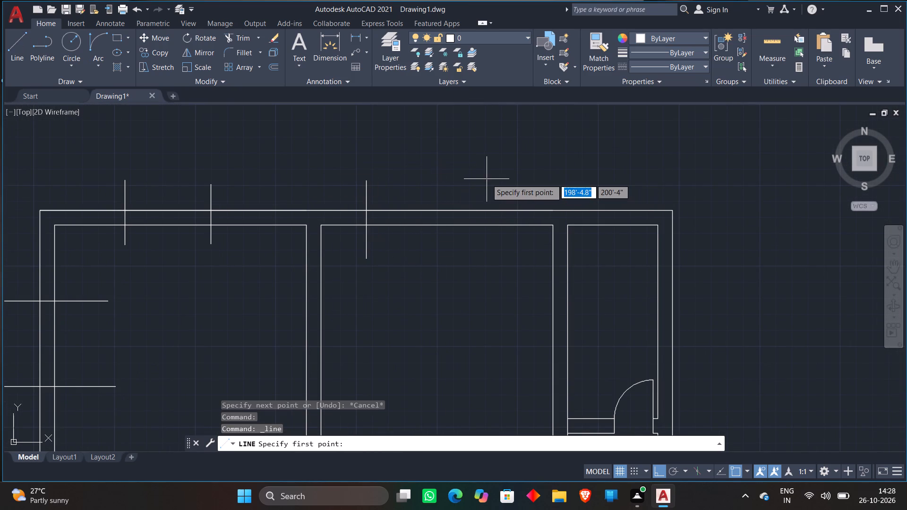
click(467, 177)
click(472, 248)
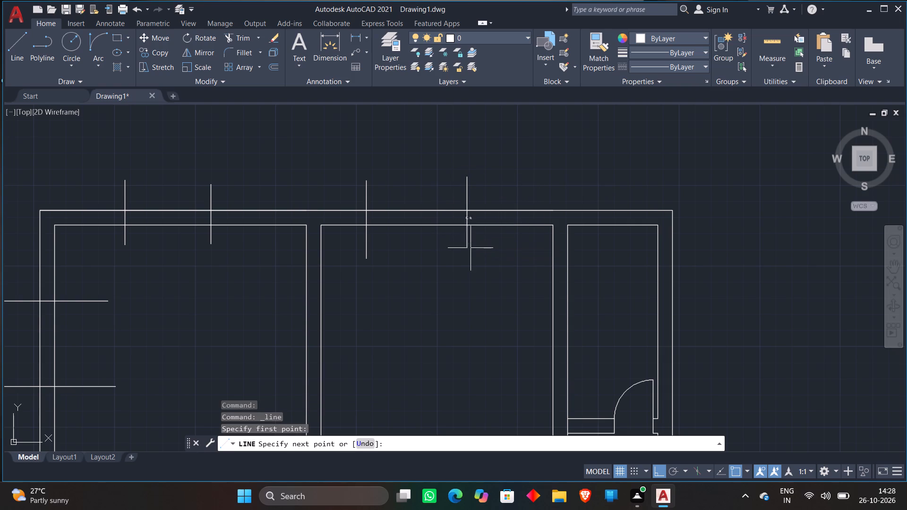
Draw two short vertical lines across the top wall of the narrow upper-right room to mark a smaller opening.
click(14, 41)
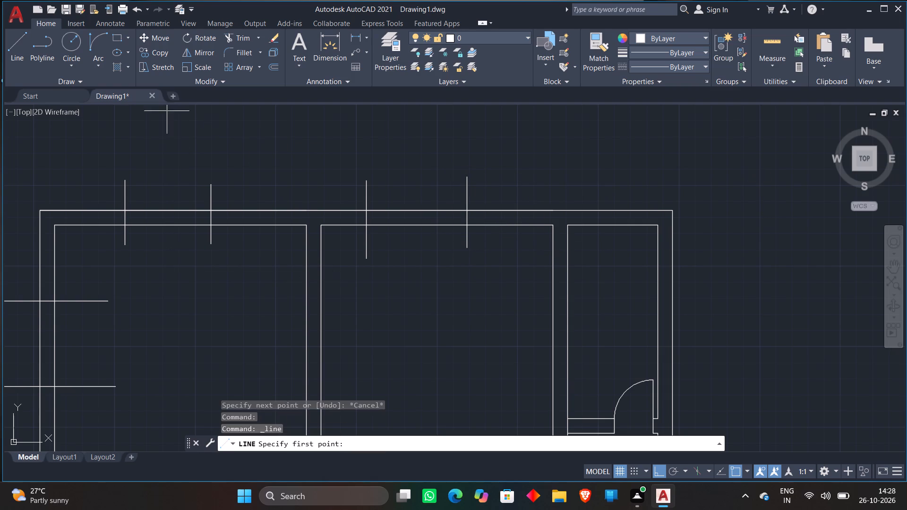
scroll(505, 196, down, 2)
scroll(595, 213, up, 2)
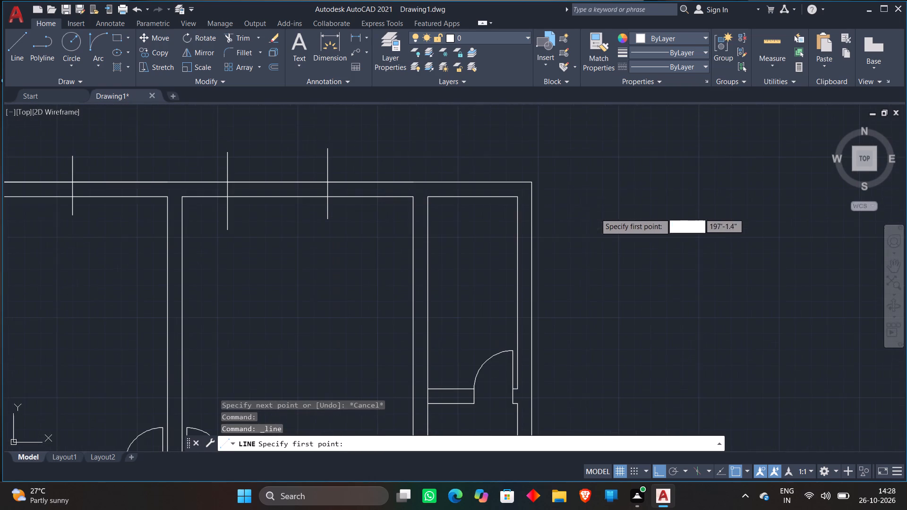
scroll(454, 163, up, 1)
click(446, 164)
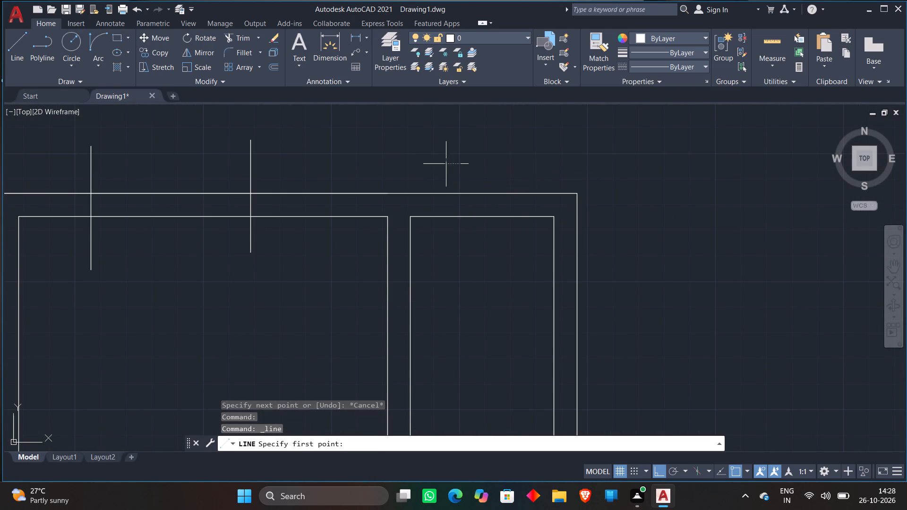
click(448, 237)
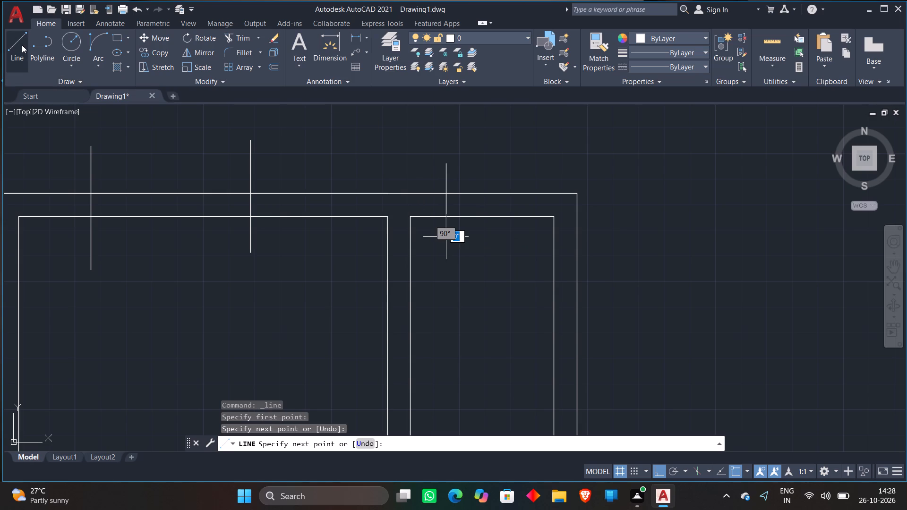
click(22, 45)
click(514, 161)
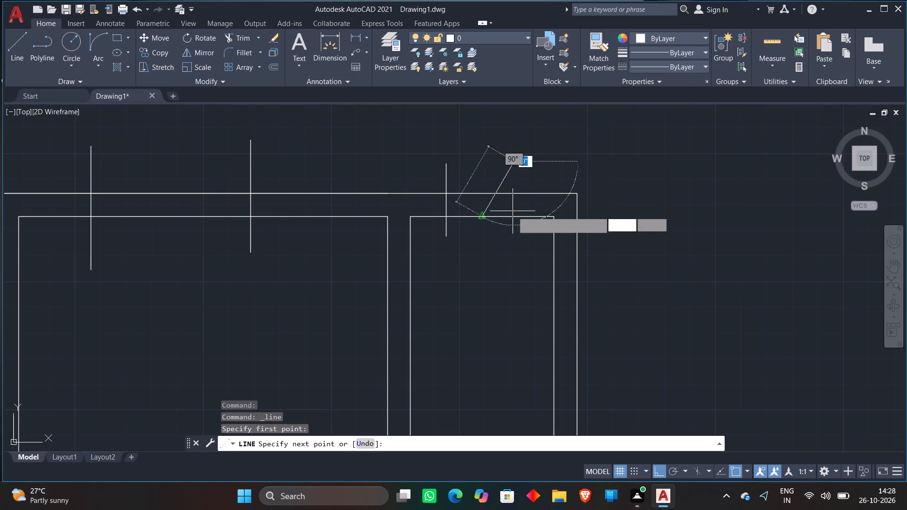
click(515, 236)
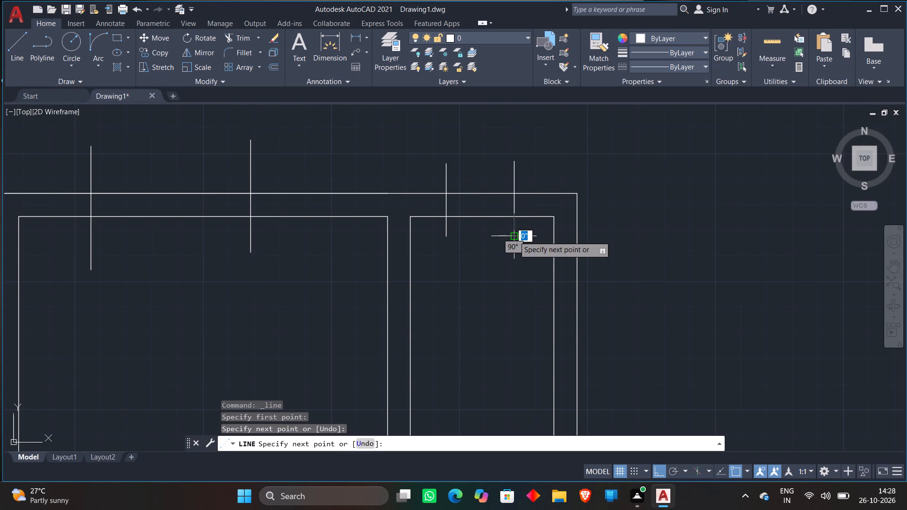
click(17, 52)
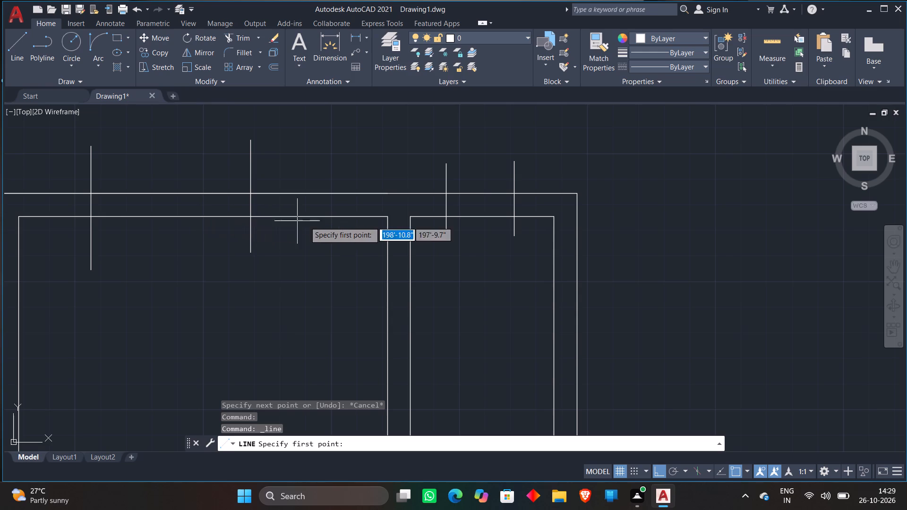
Draw two short horizontal lines across the outer right wall between the narrow upper-right room and the staircase to mark an opening.
scroll(362, 221, down, 1)
scroll(539, 229, down, 2)
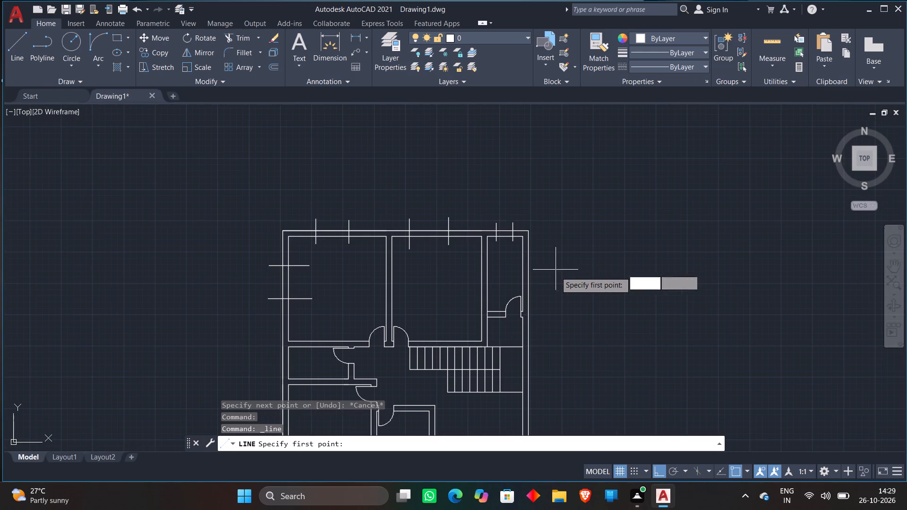
middle_drag(556, 276, 622, 214)
scroll(574, 276, up, 3)
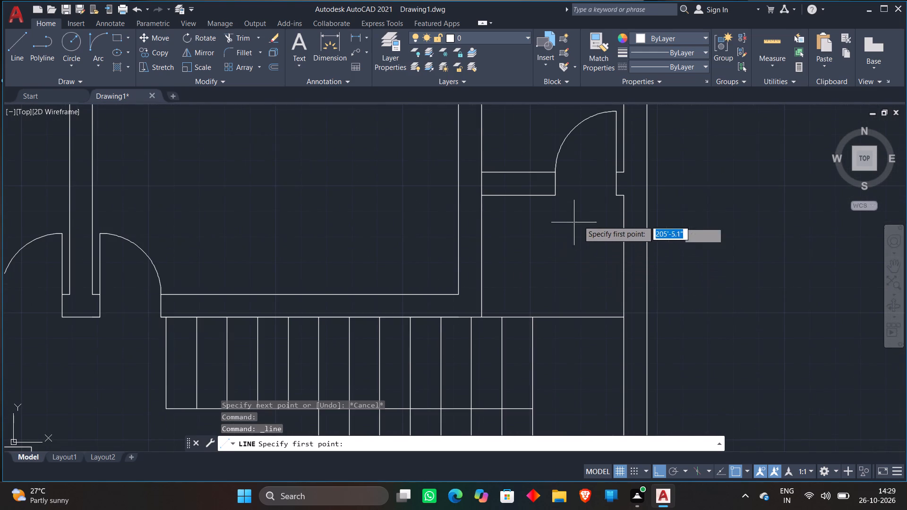
middle_drag(611, 223, 558, 226)
scroll(591, 225, up, 1)
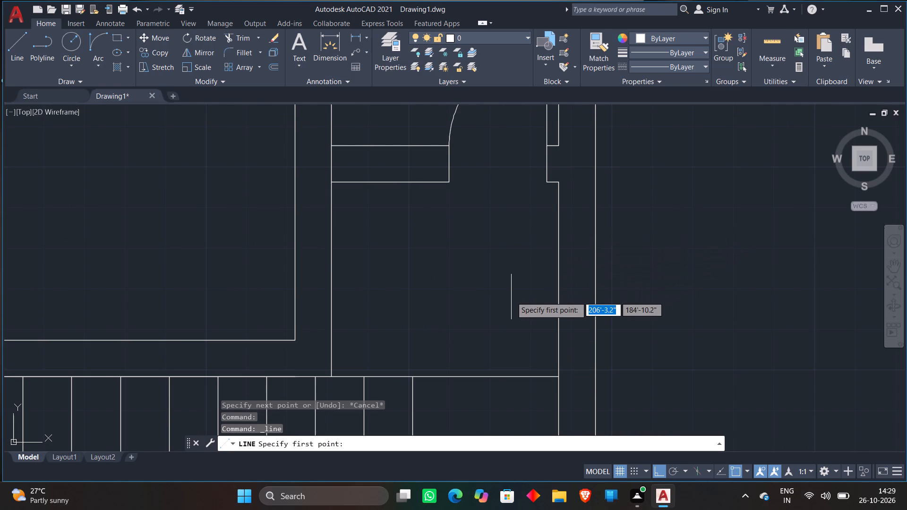
middle_drag(511, 297, 573, 225)
middle_drag(555, 152, 544, 157)
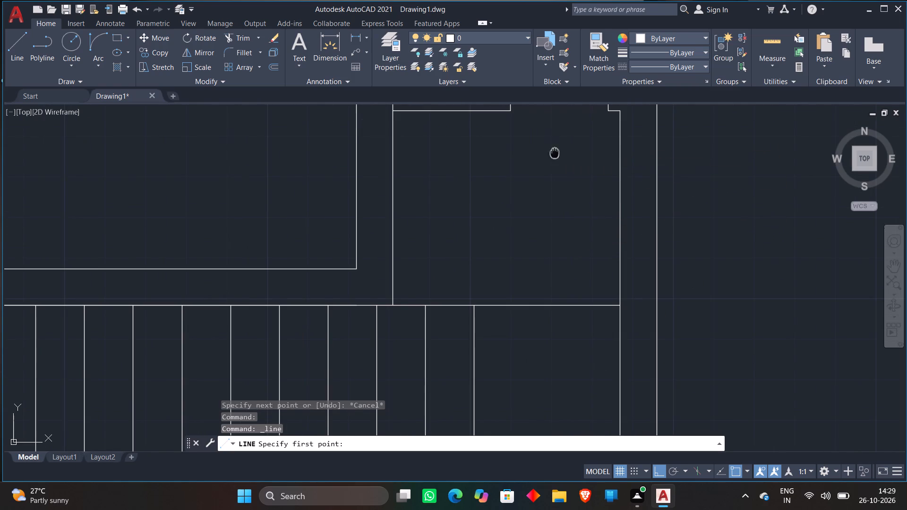
middle_drag(544, 157, 507, 170)
scroll(548, 162, up, 1)
click(558, 143)
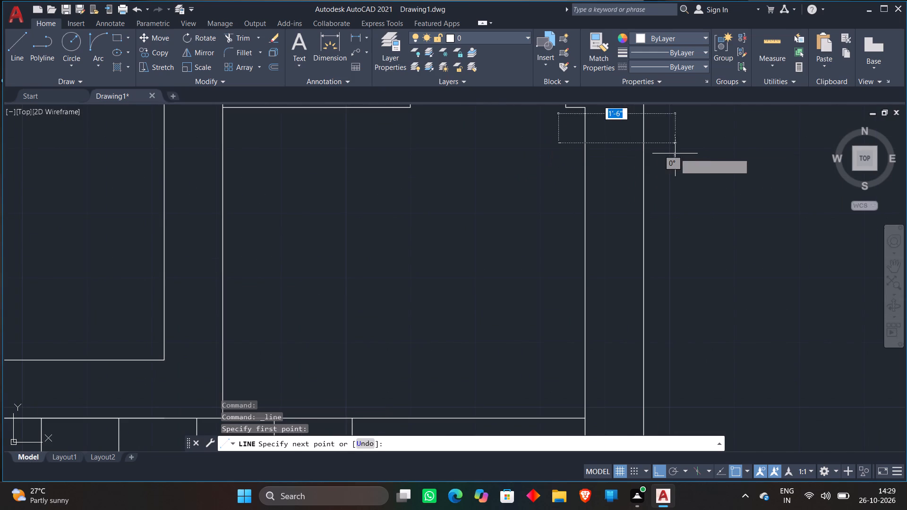
click(718, 153)
click(21, 50)
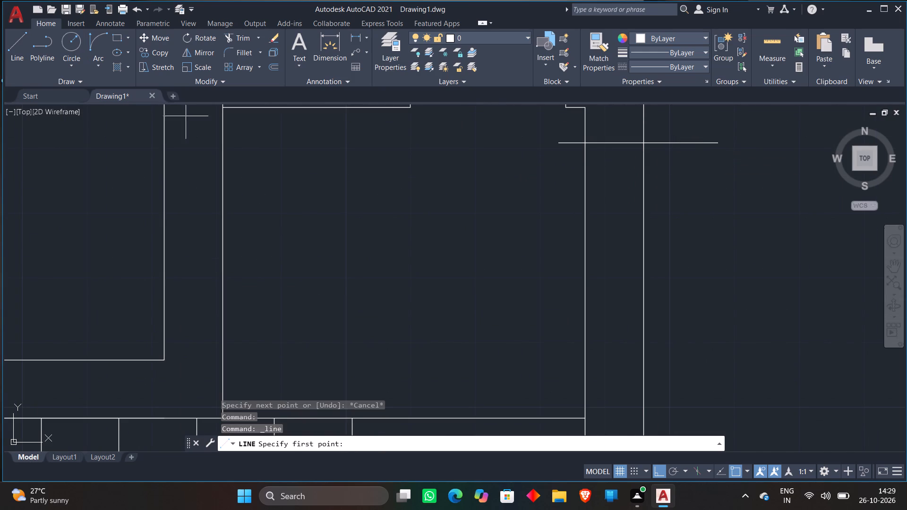
scroll(398, 271, down, 1)
middle_drag(402, 273, 376, 223)
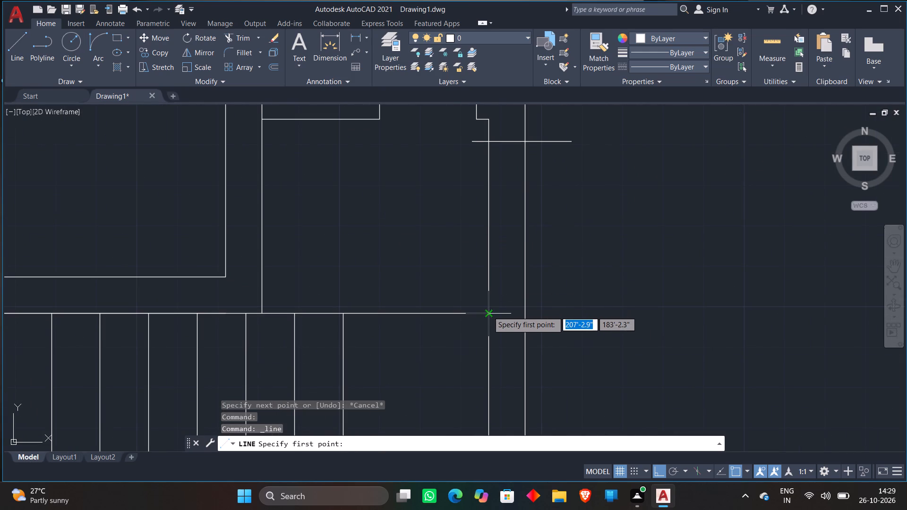
click(461, 273)
click(627, 265)
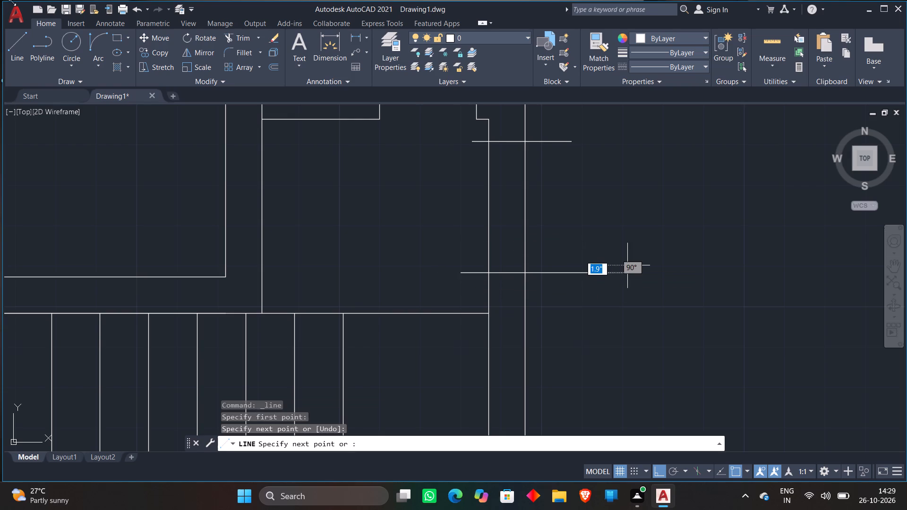
Draw two short horizontal lines across the outer right wall below the staircase, the first about 3'-7" long, to mark an opening.
click(23, 43)
scroll(284, 143, down, 3)
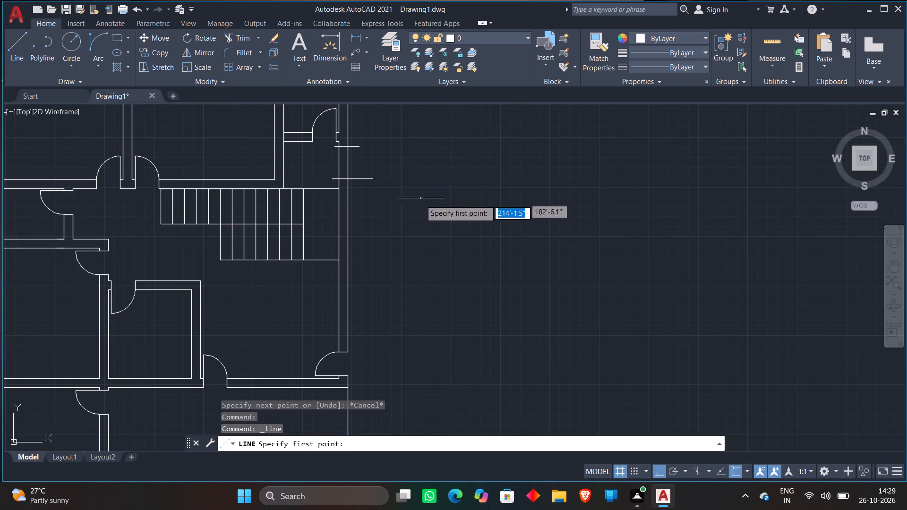
middle_drag(415, 244, 485, 193)
scroll(487, 191, down, 1)
scroll(419, 215, up, 2)
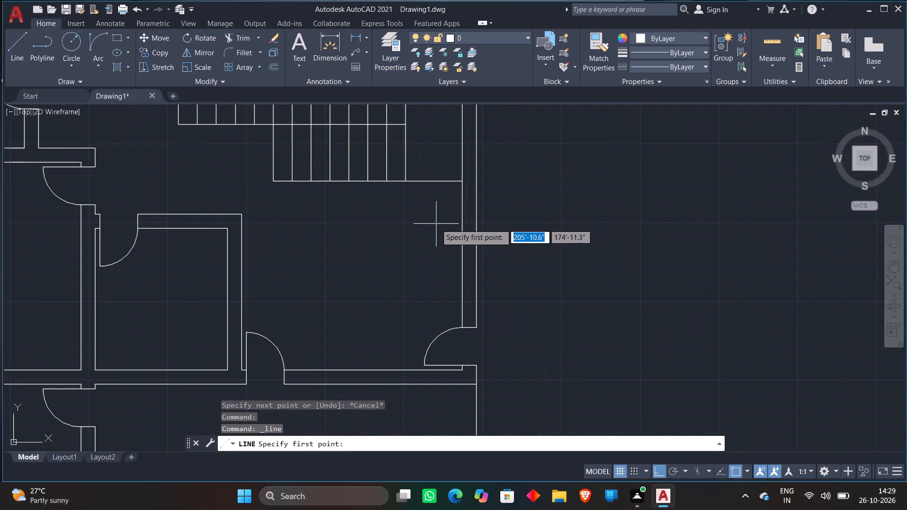
middle_drag(436, 224, 377, 221)
scroll(385, 209, up, 2)
click(394, 190)
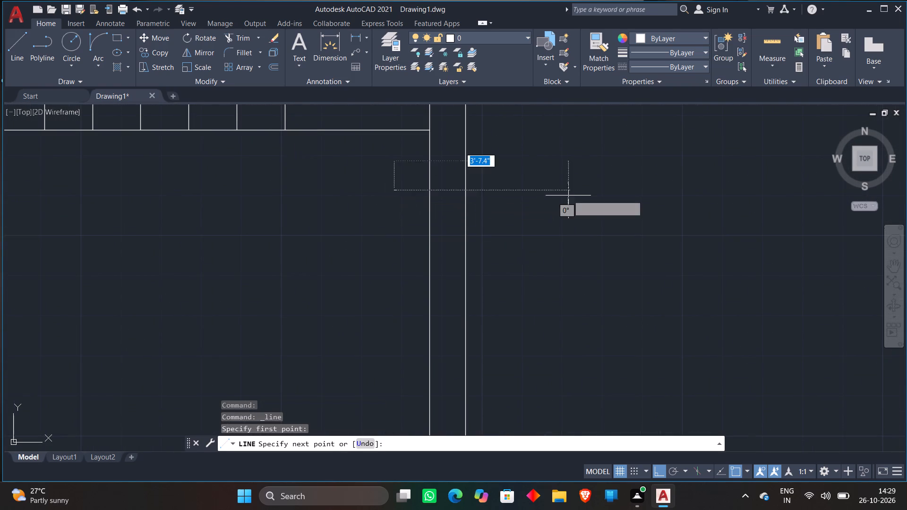
click(568, 195)
scroll(568, 196, down, 2)
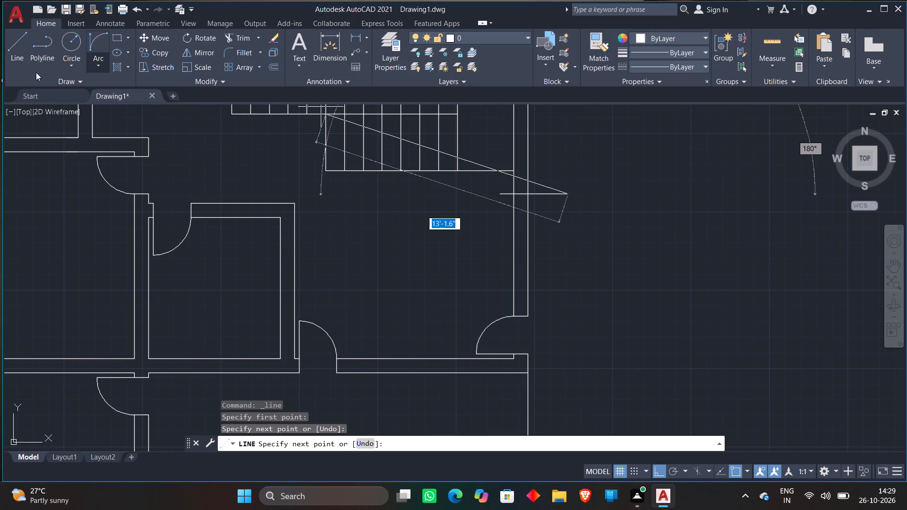
click(17, 52)
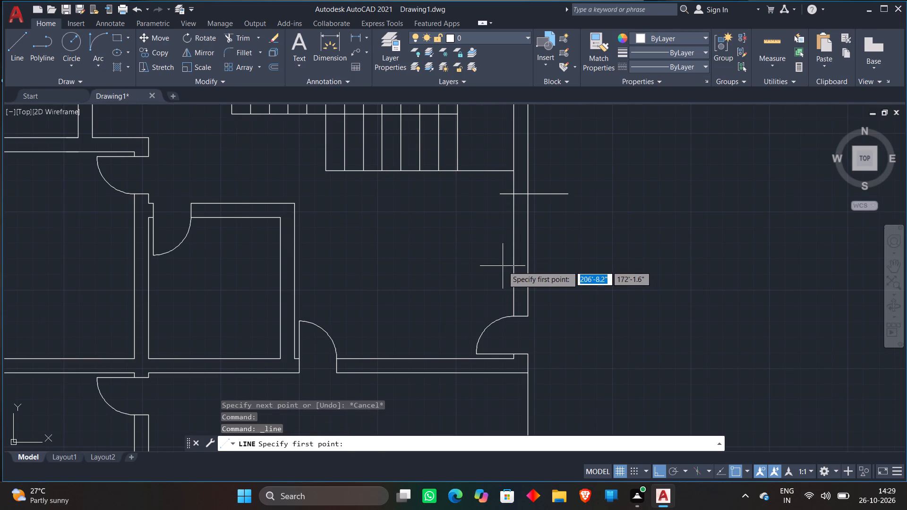
click(504, 268)
click(589, 265)
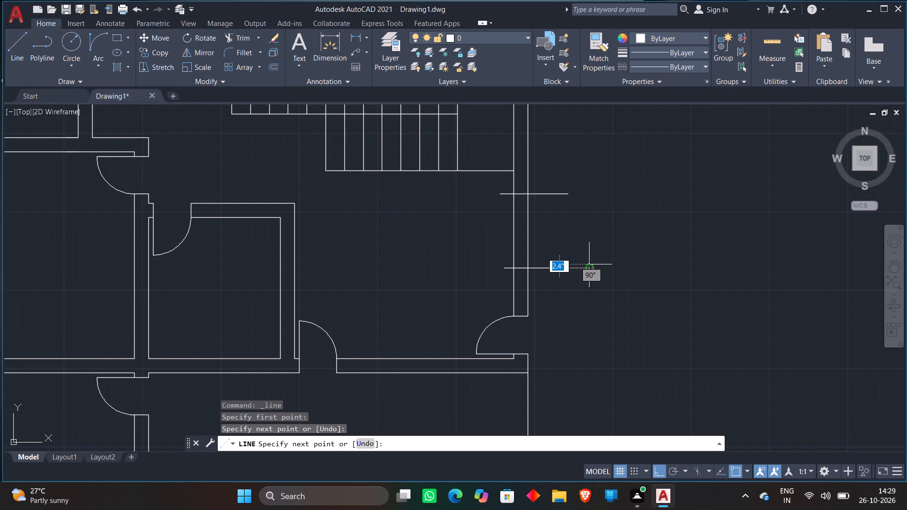
key(space)
Draw two short vertical lines across the hall's bottom wall, between its door and the outer right wall, to mark an opening.
scroll(592, 263, down, 2)
click(13, 53)
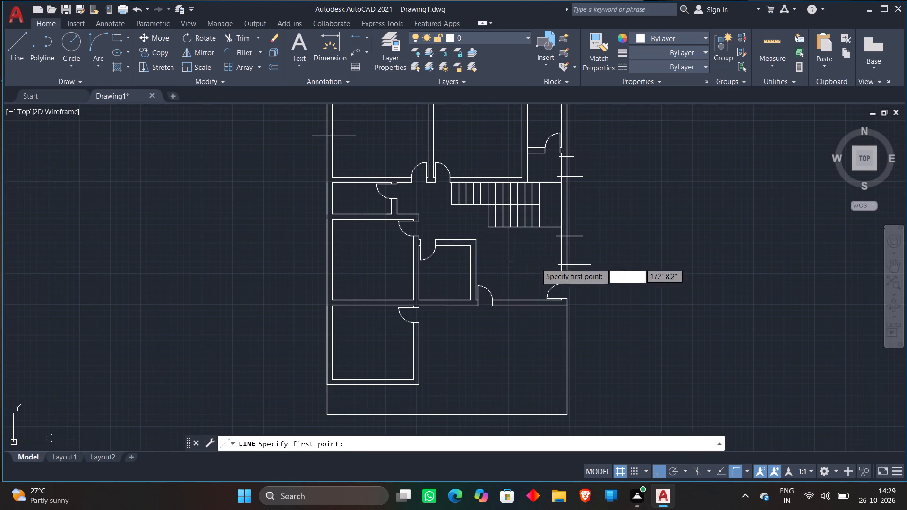
middle_drag(538, 285, 474, 248)
scroll(474, 248, up, 1)
click(417, 255)
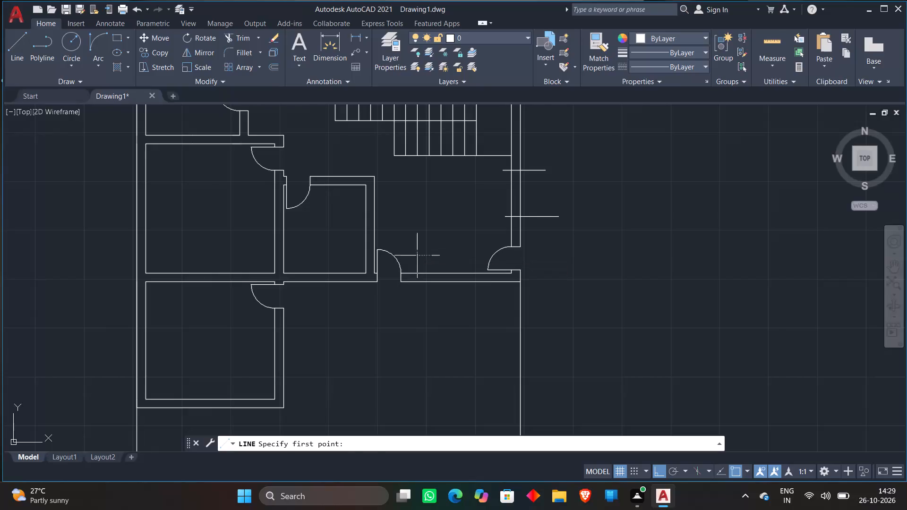
drag(421, 303, 417, 301)
key(space)
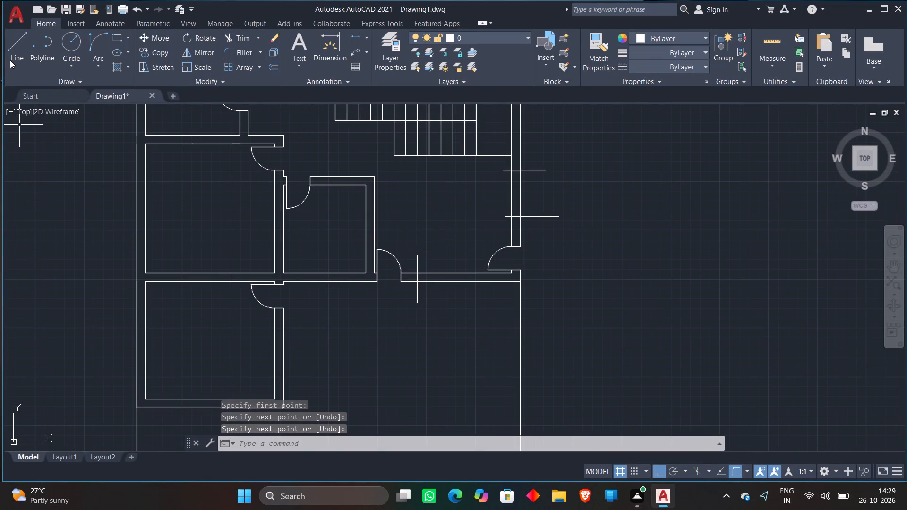
click(10, 58)
scroll(494, 269, up, 2)
click(447, 252)
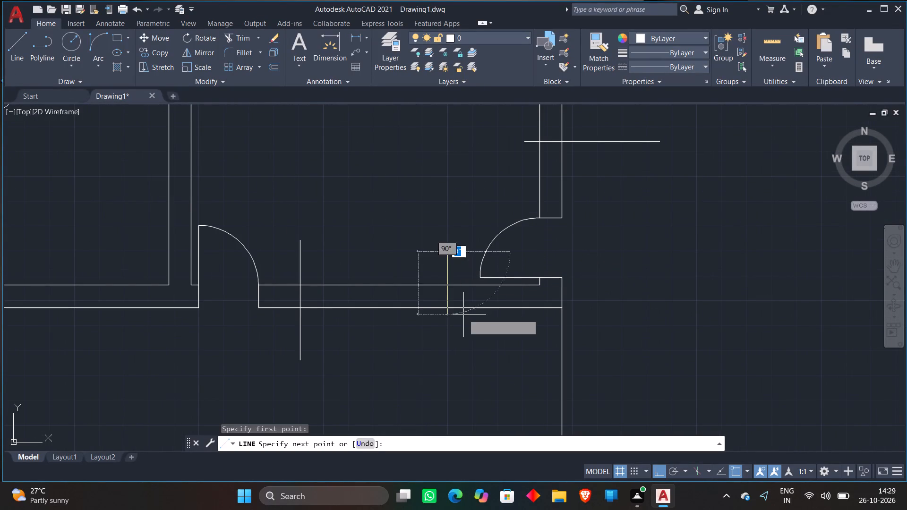
click(459, 345)
key(space)
key(space)
scroll(459, 343, down, 2)
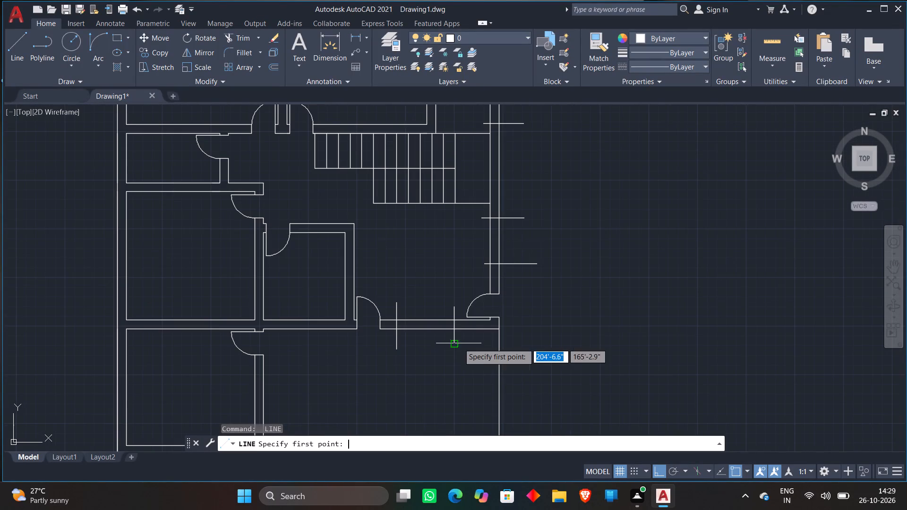
key(space)
key(space)
Draw two short vertical lines across the bottom wall of the lower-left room to mark an opening.
middle_drag(407, 373, 406, 371)
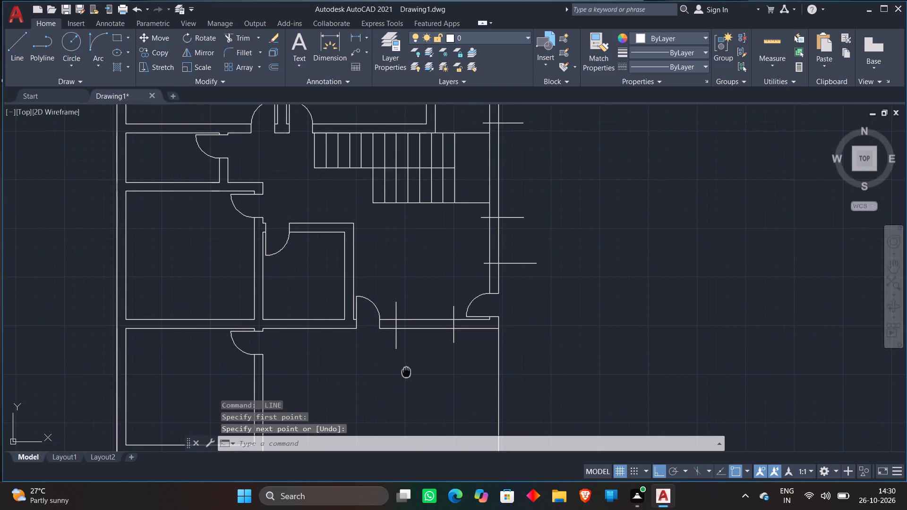
middle_drag(406, 371, 462, 272)
click(9, 42)
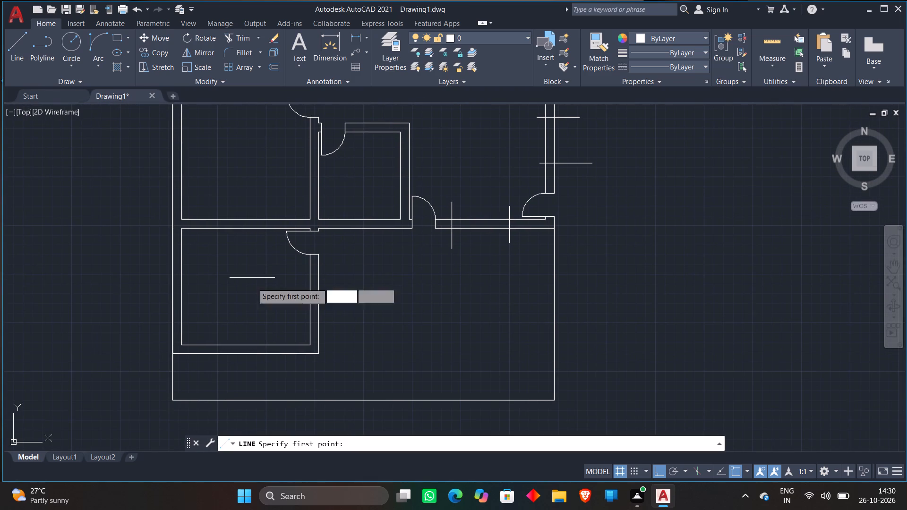
scroll(242, 332, up, 1)
click(197, 335)
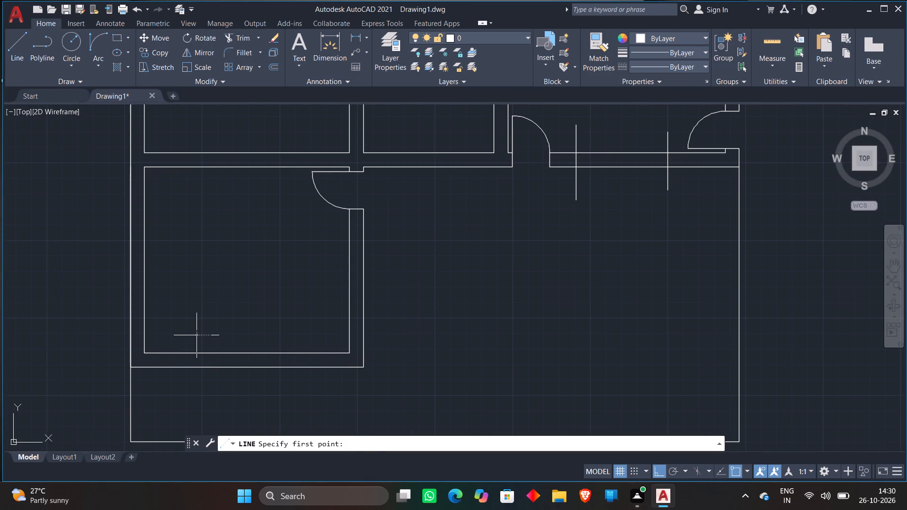
click(194, 389)
key(space)
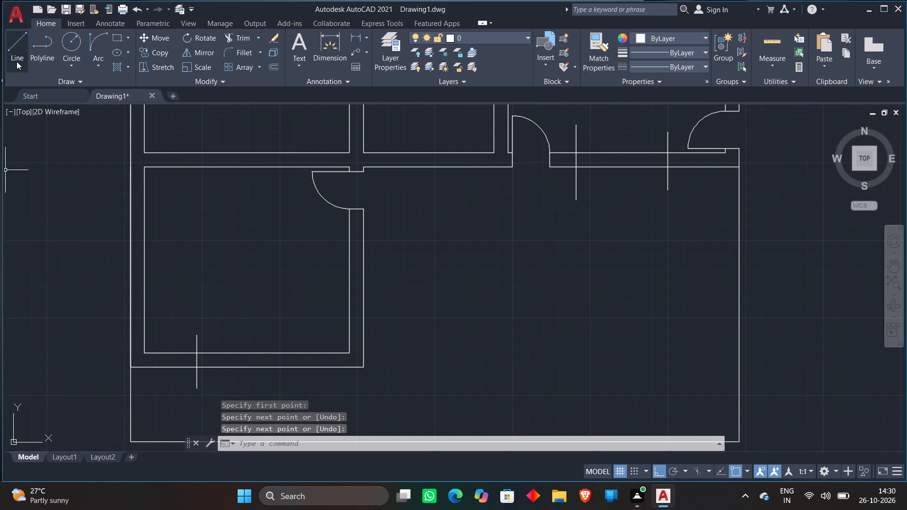
click(18, 58)
middle_drag(286, 309, 328, 255)
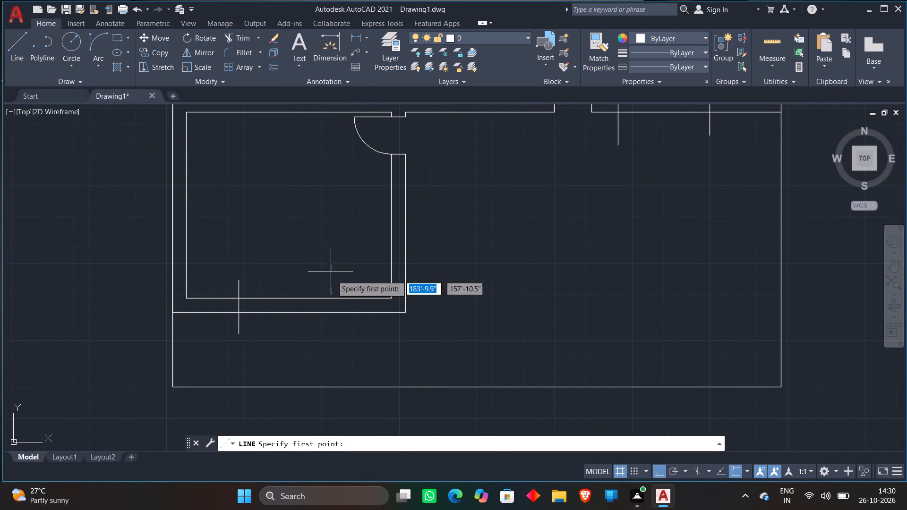
click(332, 277)
click(340, 341)
key(space)
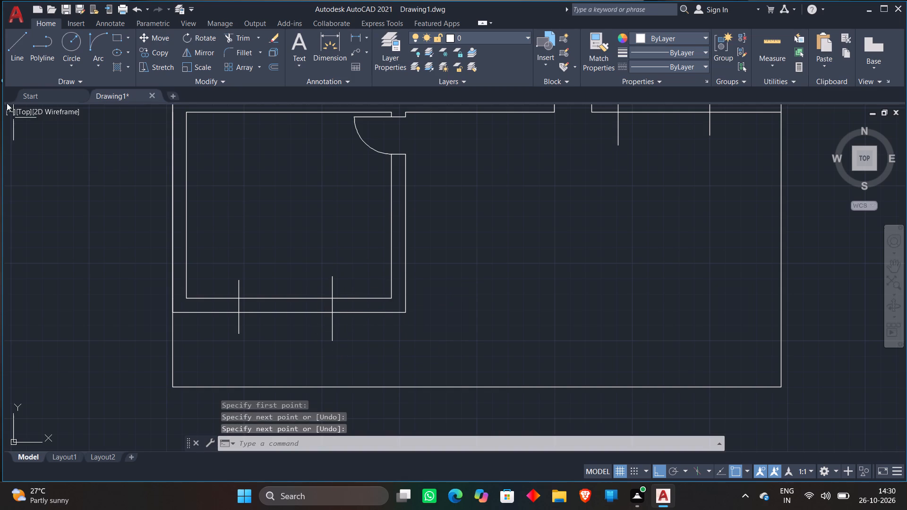
Draw two short horizontal lines across the lower-left room's outer left wall, one above the other, to mark an opening.
click(10, 51)
click(155, 160)
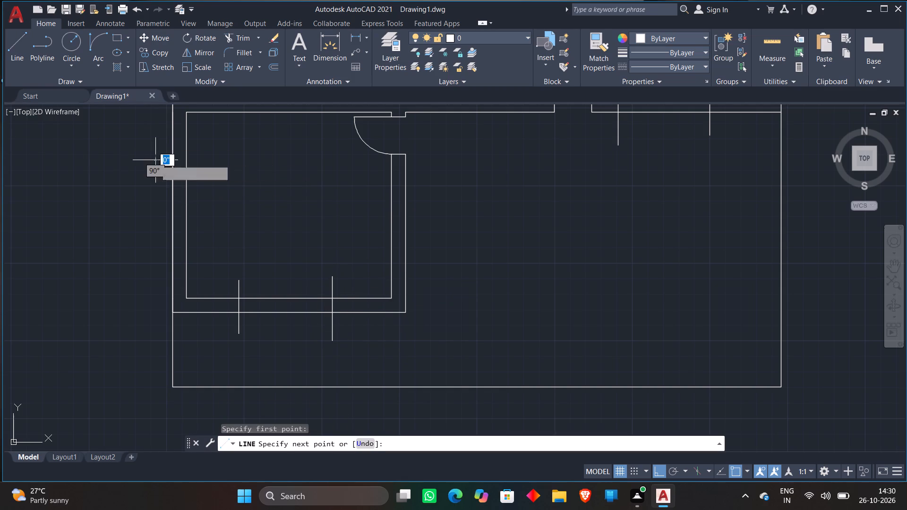
click(251, 158)
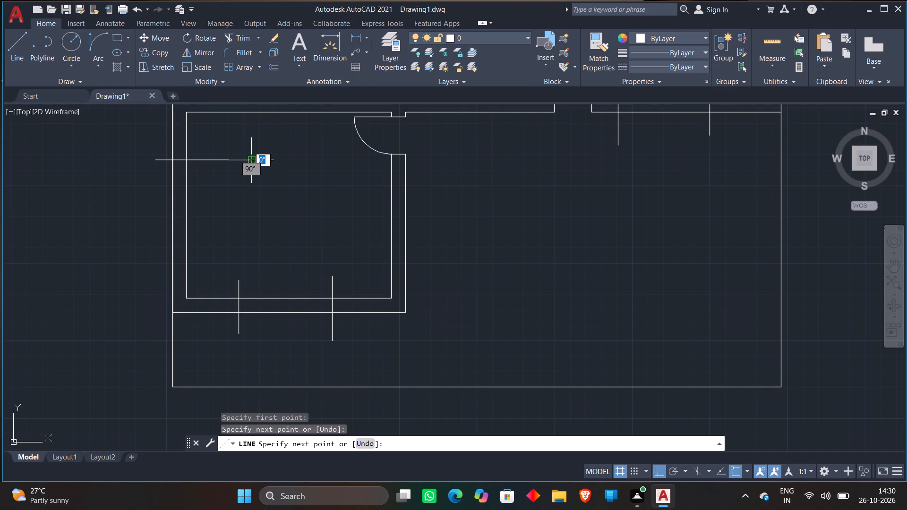
key(space)
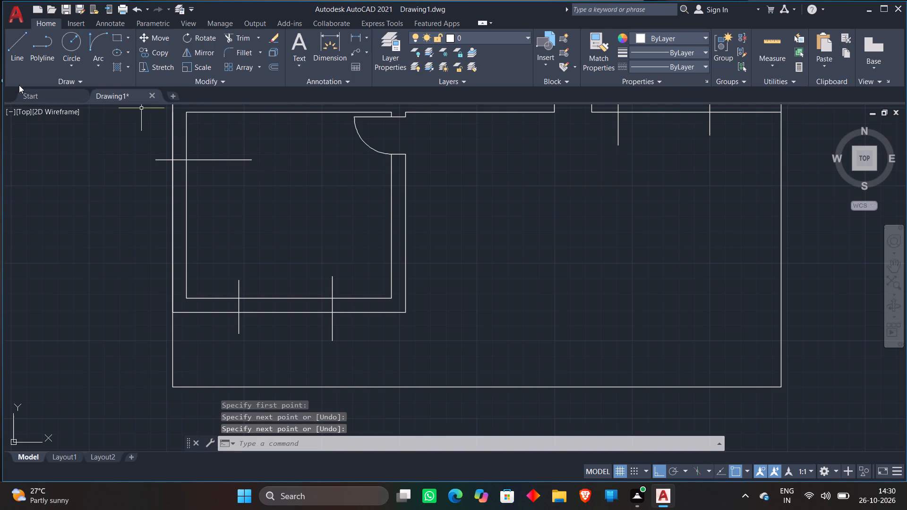
click(16, 53)
click(150, 238)
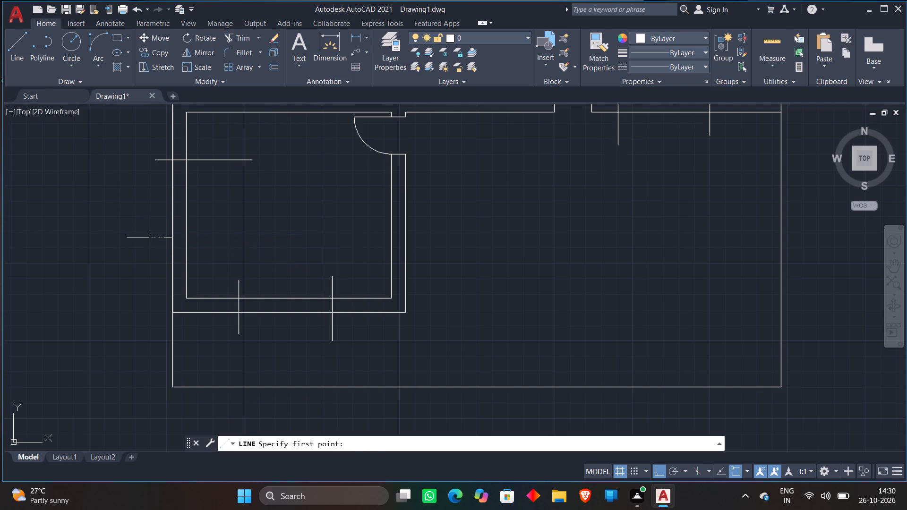
click(242, 246)
key(space)
Draw two short horizontal lines across the outer left wall of the room directly above the lower-left room to mark an opening.
scroll(271, 225, down, 1)
middle_drag(270, 225, 265, 284)
click(20, 45)
middle_drag(122, 152, 126, 203)
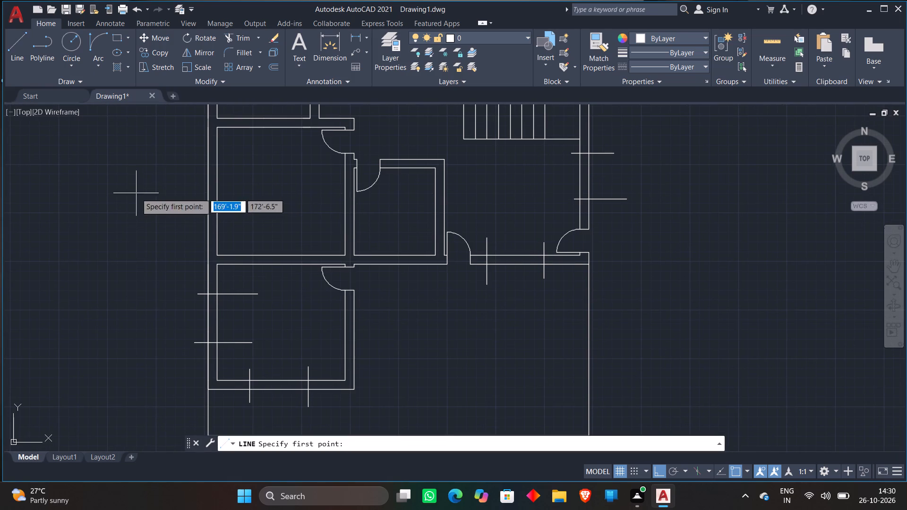
click(190, 168)
click(254, 168)
key(space)
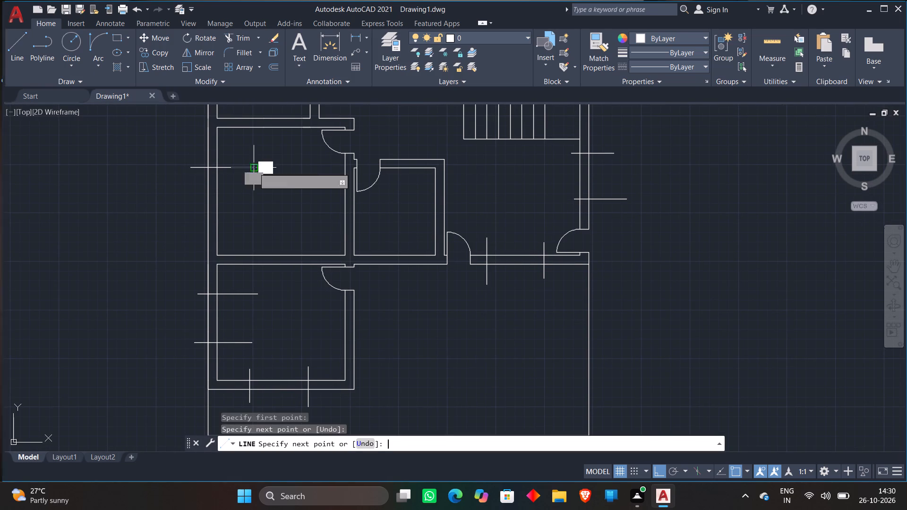
click(24, 57)
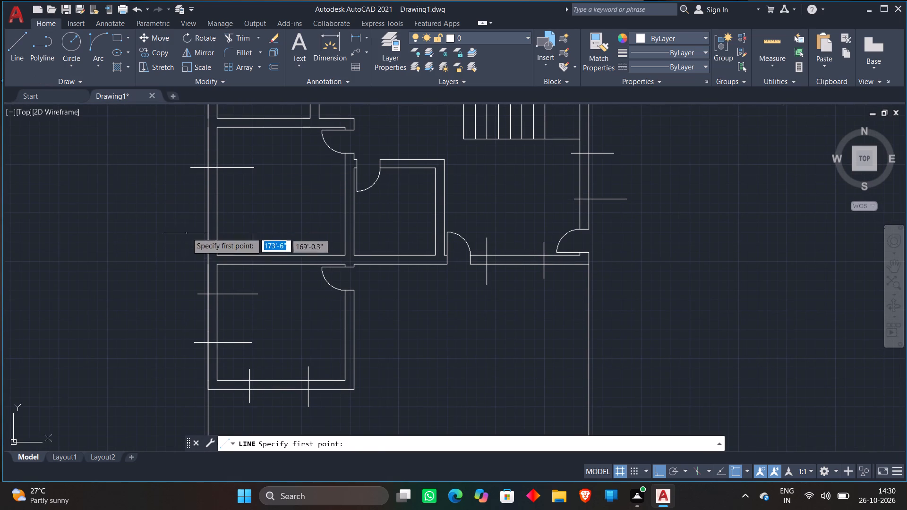
click(191, 226)
click(259, 220)
key(space)
Draw two short horizontal lines across the outer left wall of the small room below the top-left room to mark an opening.
middle_drag(265, 197, 262, 296)
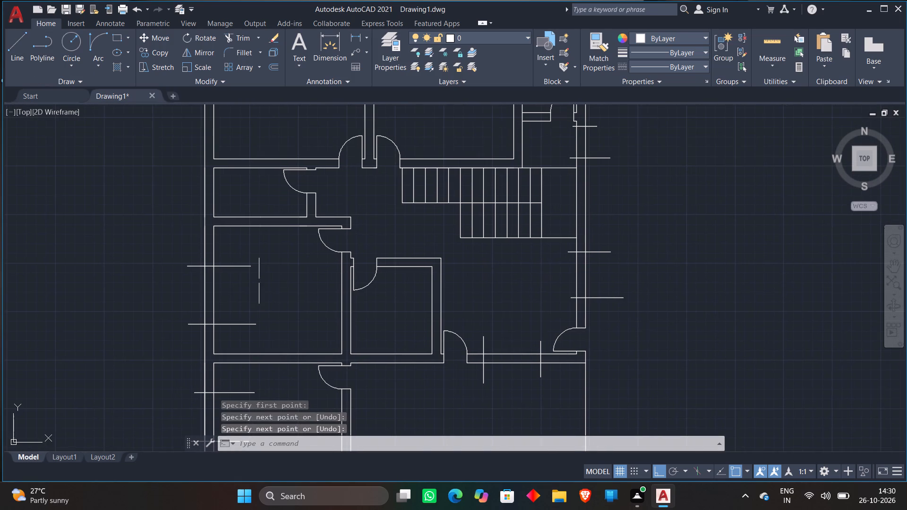
click(15, 48)
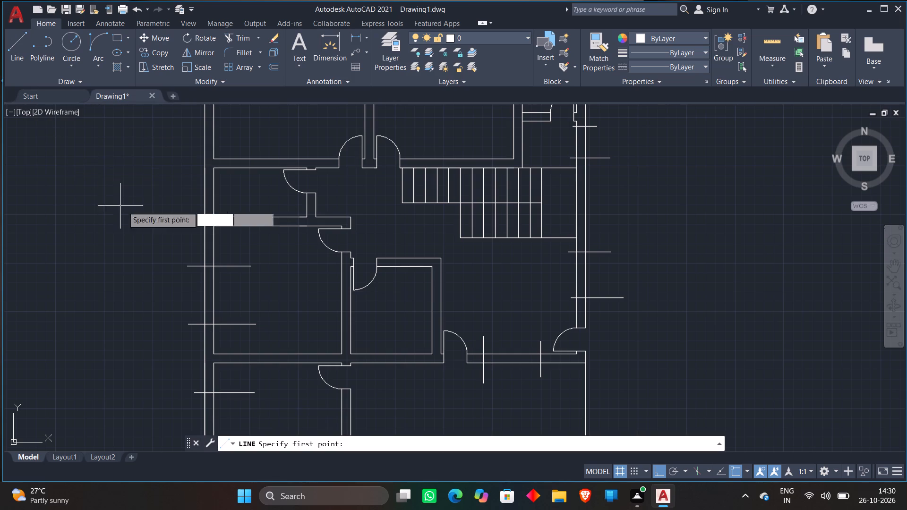
scroll(183, 183, up, 2)
click(206, 169)
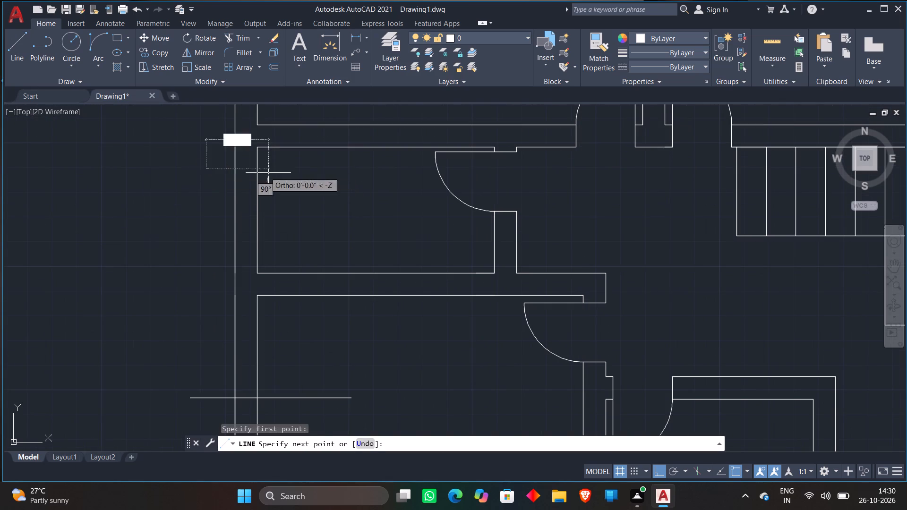
click(303, 173)
key(space)
click(17, 56)
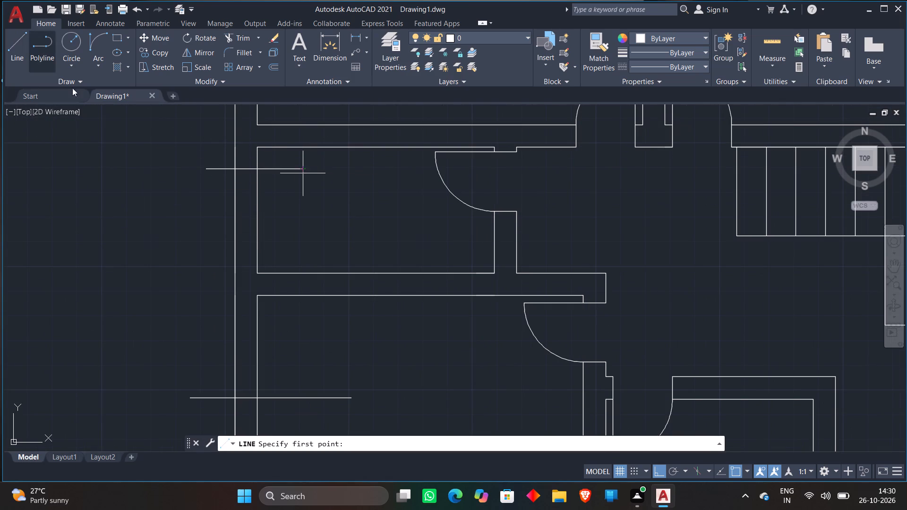
click(204, 248)
click(295, 239)
key(space)
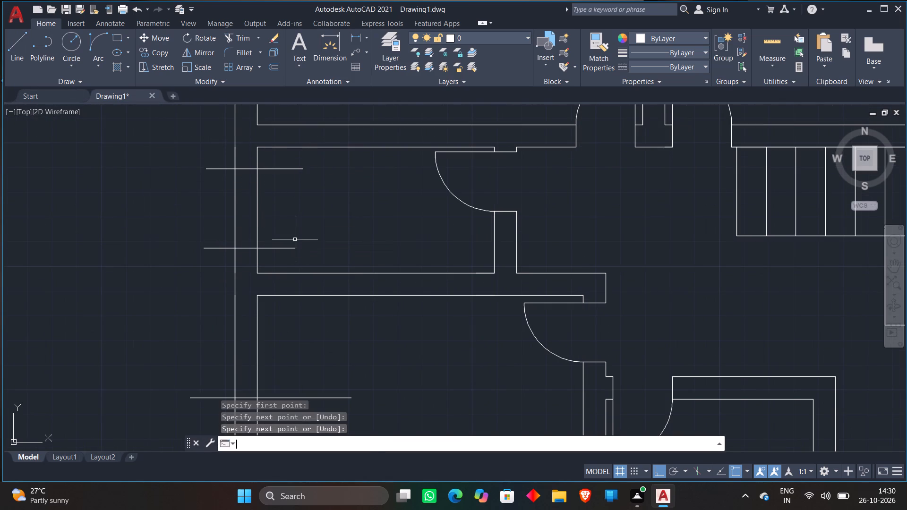
Trim the opening lines on the top-left room's outer left wall on both sides so they span only the wall thickness.
text(tr)
key(space)
scroll(300, 236, down, 2)
middle_drag(300, 236, 289, 318)
click(287, 146)
click(293, 220)
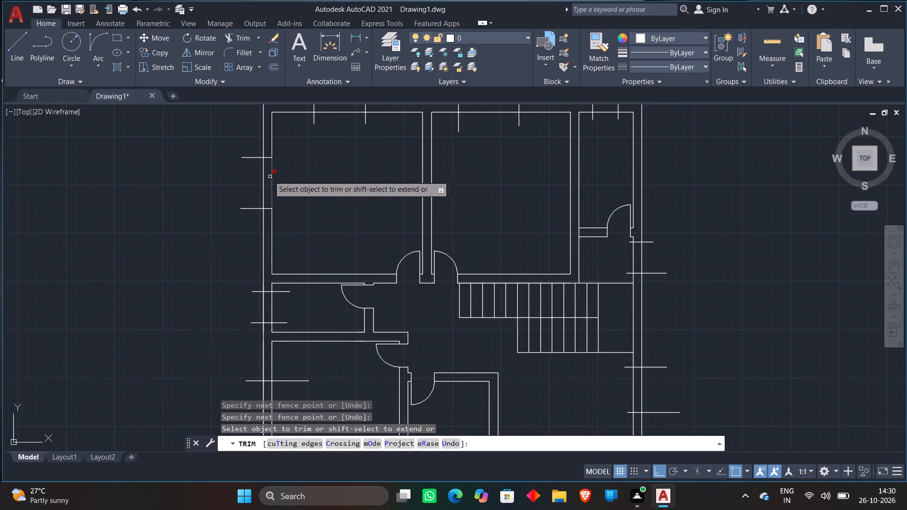
click(254, 144)
click(252, 248)
Trim both overhanging ends of the two opening lines in the top-left room's top wall back to the wall faces.
middle_drag(239, 191, 189, 283)
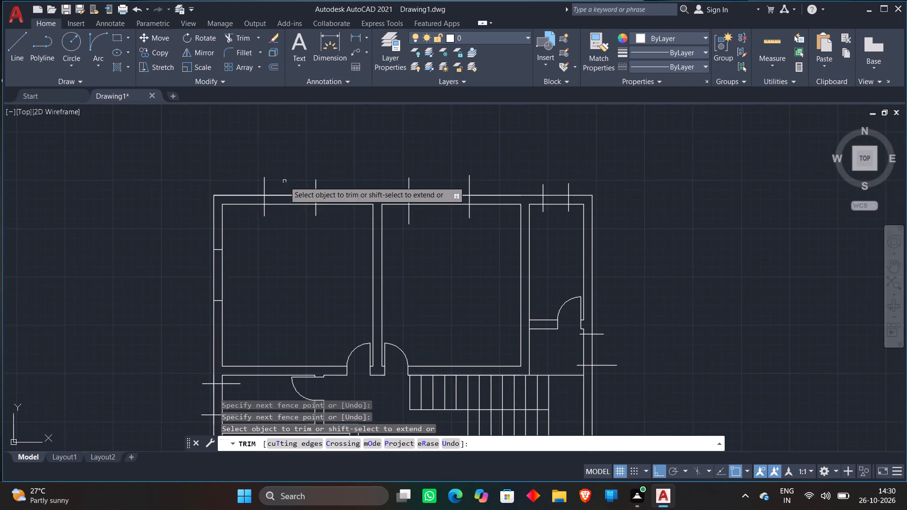
scroll(284, 181, up, 1)
click(241, 192)
click(394, 187)
click(242, 232)
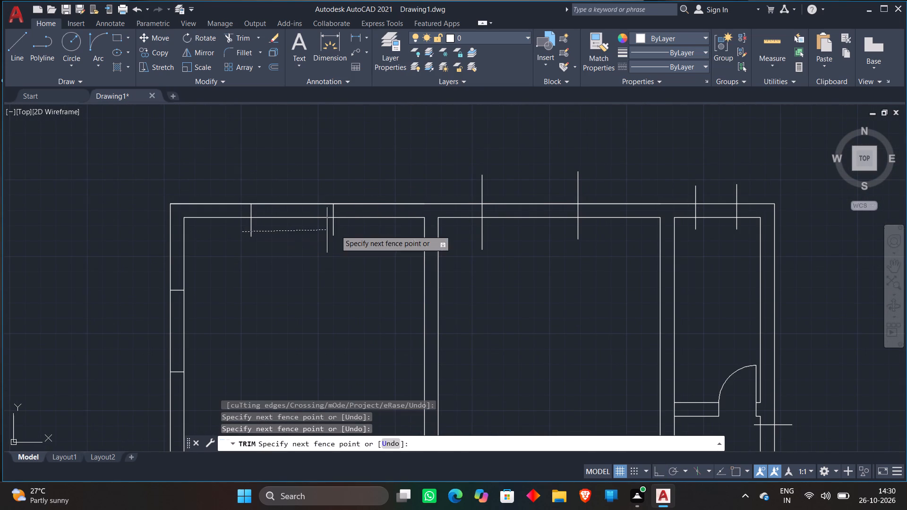
click(358, 233)
Trim the opening lines in the top walls of the upper middle room and the narrow top-right room to the wall thickness.
middle_drag(357, 237, 194, 270)
click(270, 220)
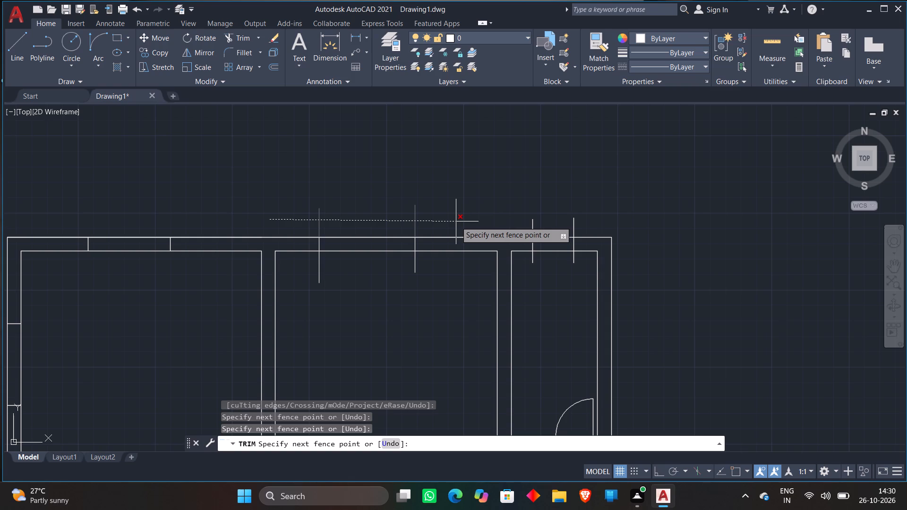
click(456, 221)
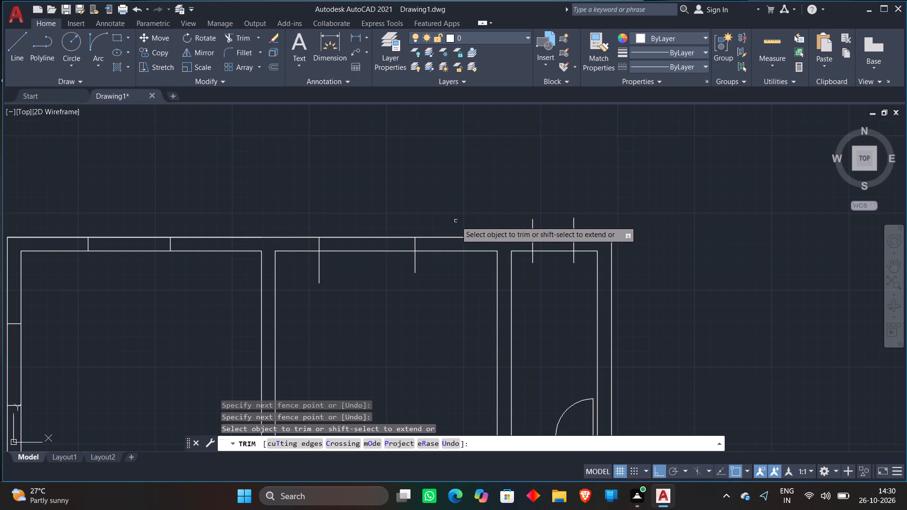
scroll(457, 221, down, 1)
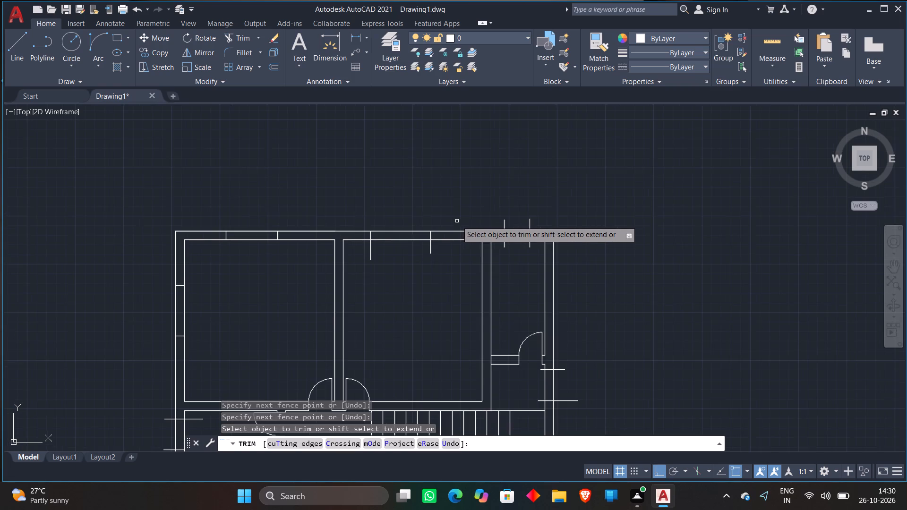
middle_drag(453, 219, 310, 228)
scroll(364, 234, up, 2)
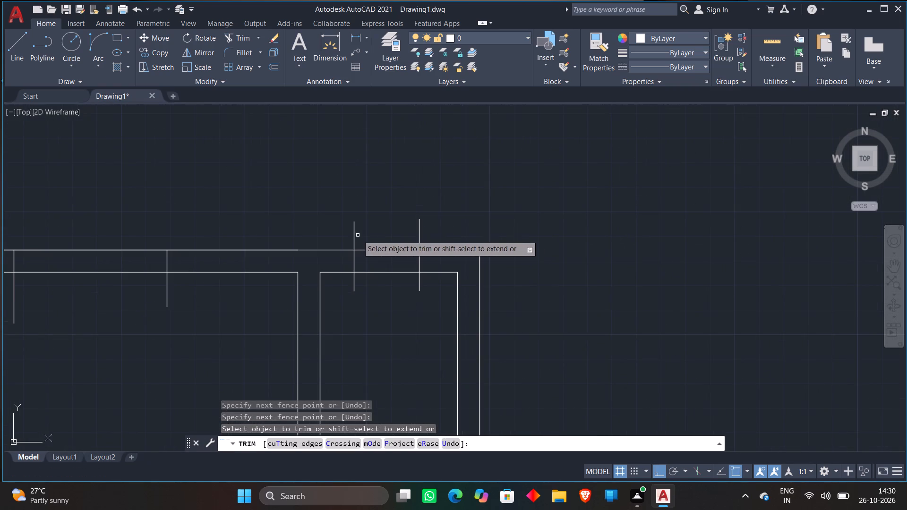
click(341, 230)
click(501, 211)
click(349, 285)
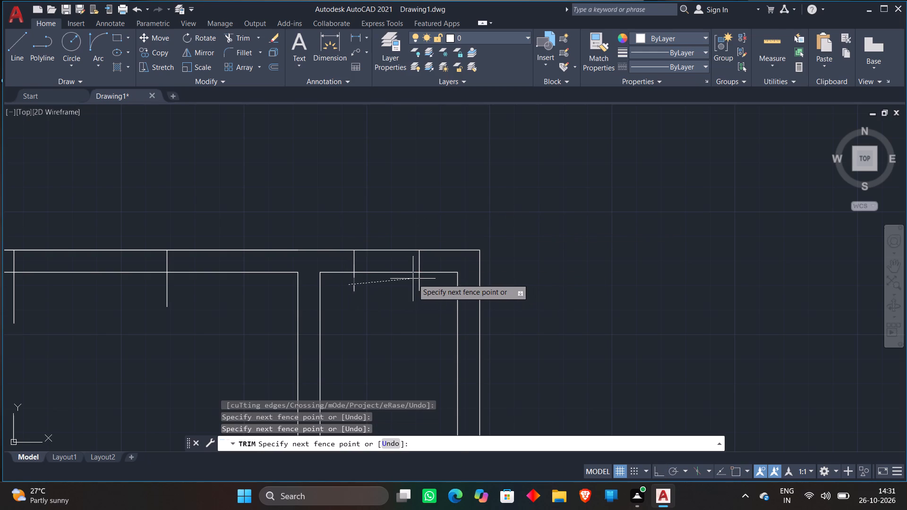
click(425, 280)
scroll(148, 331, down, 1)
middle_drag(146, 331, 268, 288)
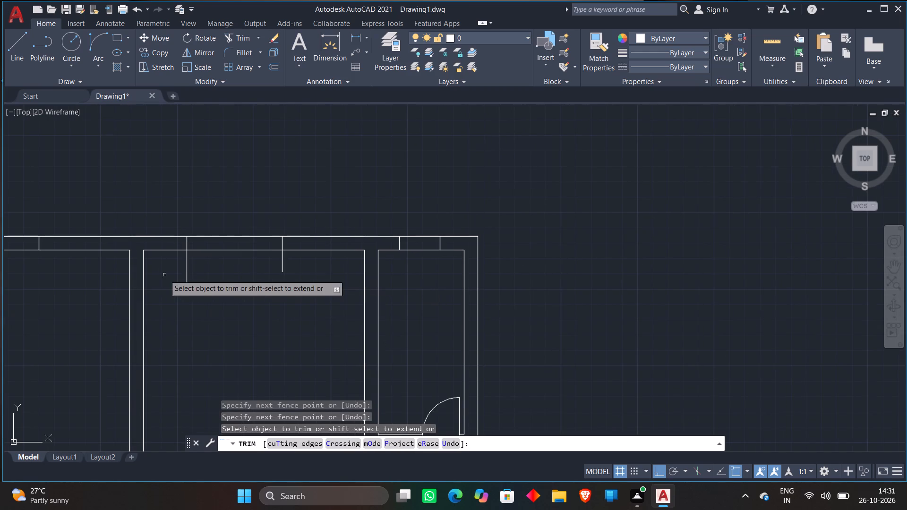
click(165, 266)
click(330, 266)
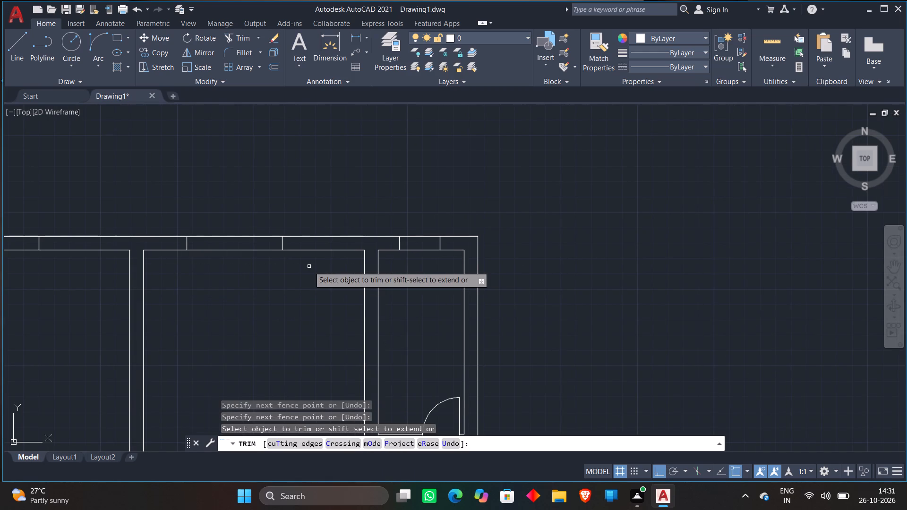
Trim the two opening lines on the outer right wall between the narrow top-right room's door and the staircase to the wall faces.
scroll(301, 250, down, 3)
middle_drag(293, 295, 366, 204)
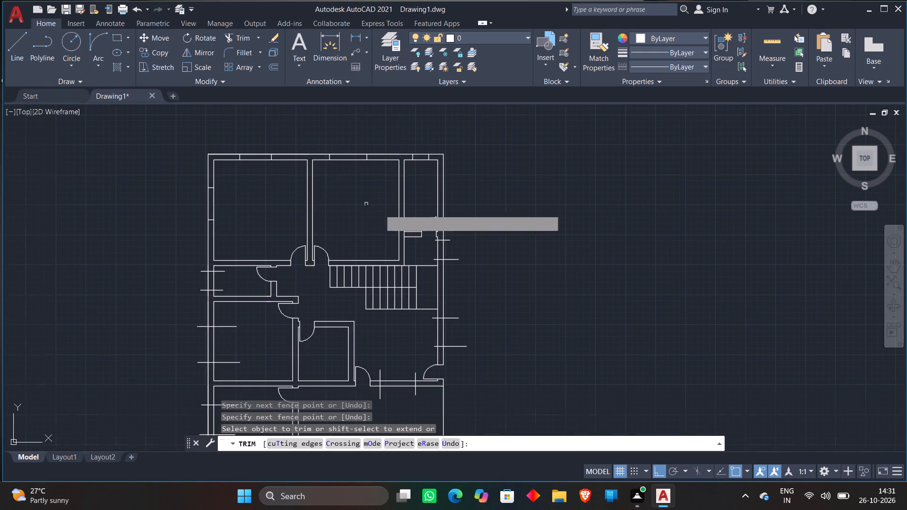
scroll(483, 237, up, 2)
scroll(394, 239, up, 2)
click(394, 239)
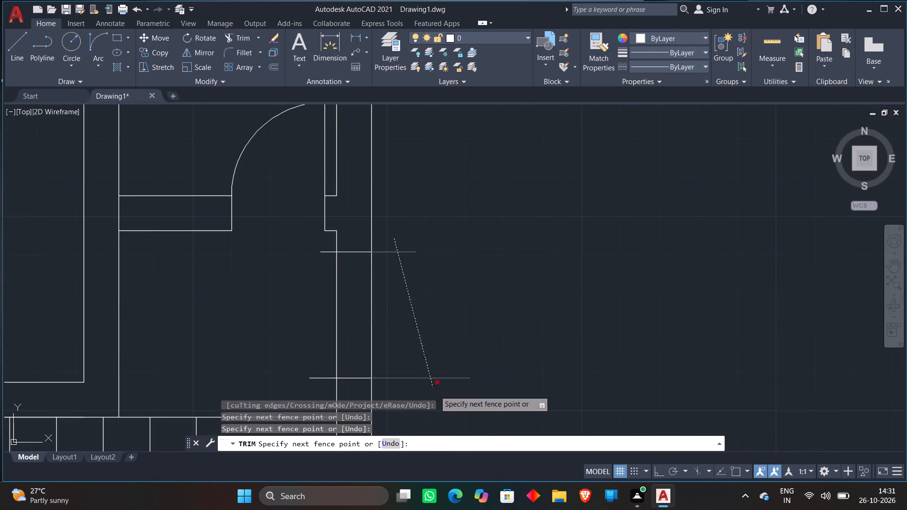
click(436, 392)
click(326, 252)
scroll(293, 301, down, 3)
middle_drag(293, 302, 298, 282)
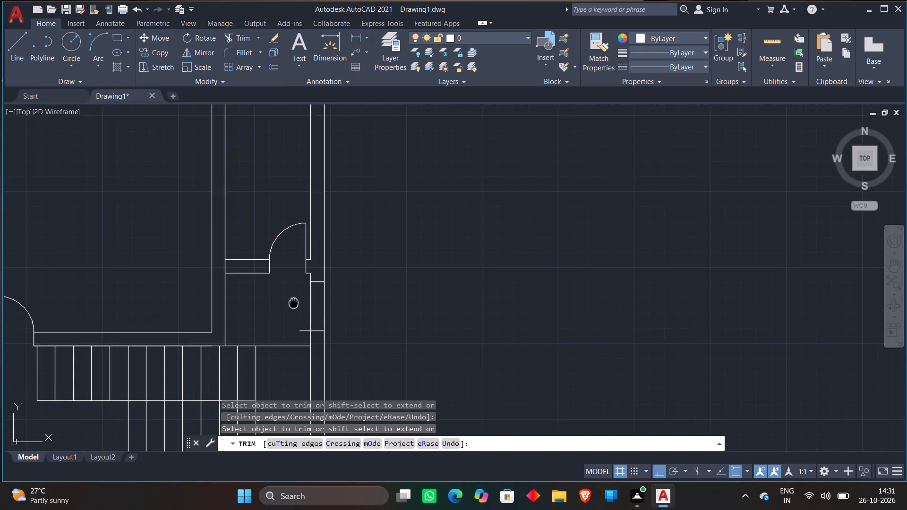
middle_drag(298, 282, 331, 220)
scroll(334, 260, up, 2)
click(342, 240)
Trim the two opening lines on the hall's outer right wall, below the staircase, to the wall thickness.
scroll(341, 223, down, 3)
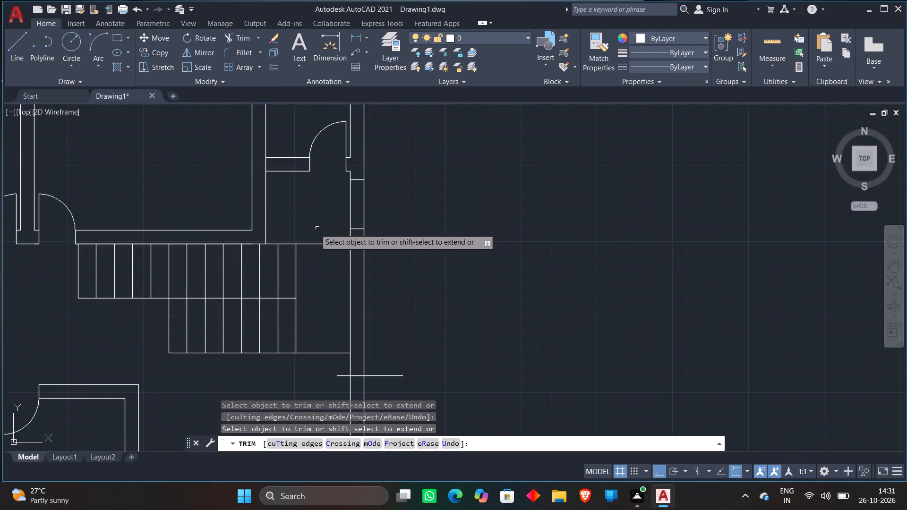
scroll(53, 273, down, 3)
middle_drag(216, 306, 373, 202)
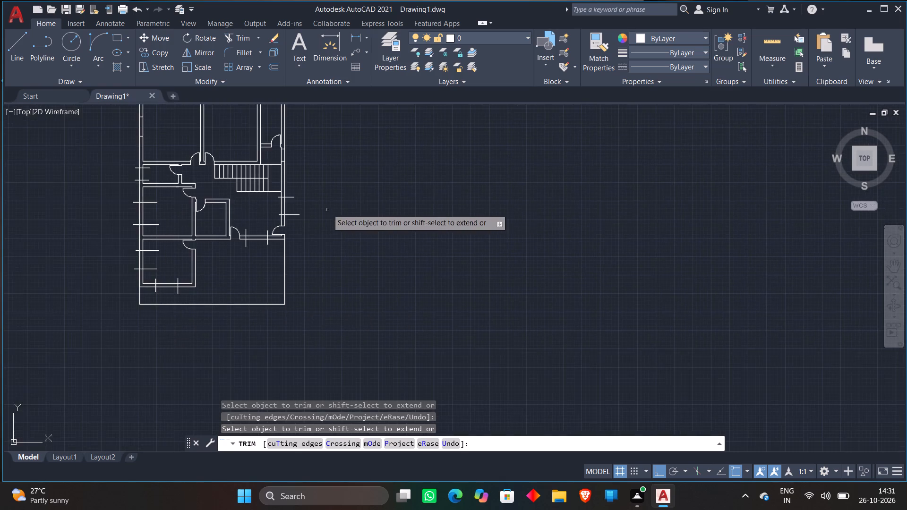
scroll(327, 207, up, 3)
click(176, 156)
click(190, 276)
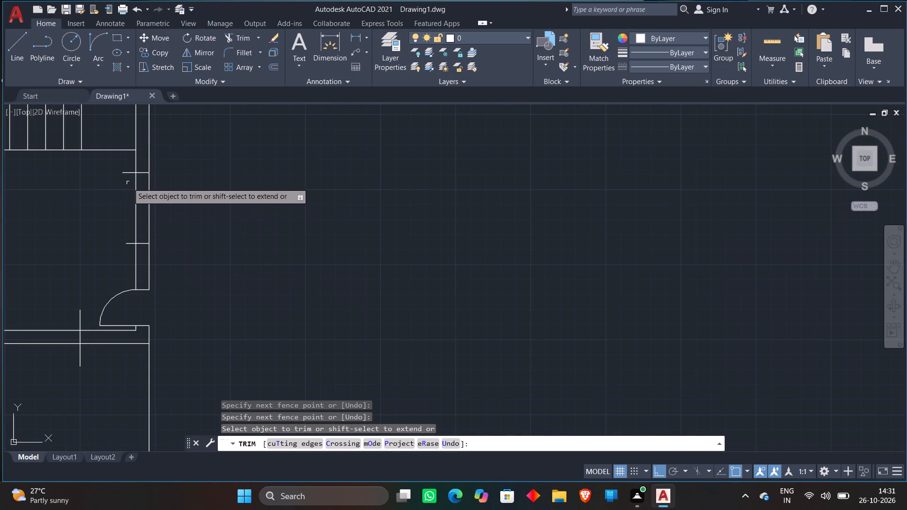
click(129, 174)
click(128, 243)
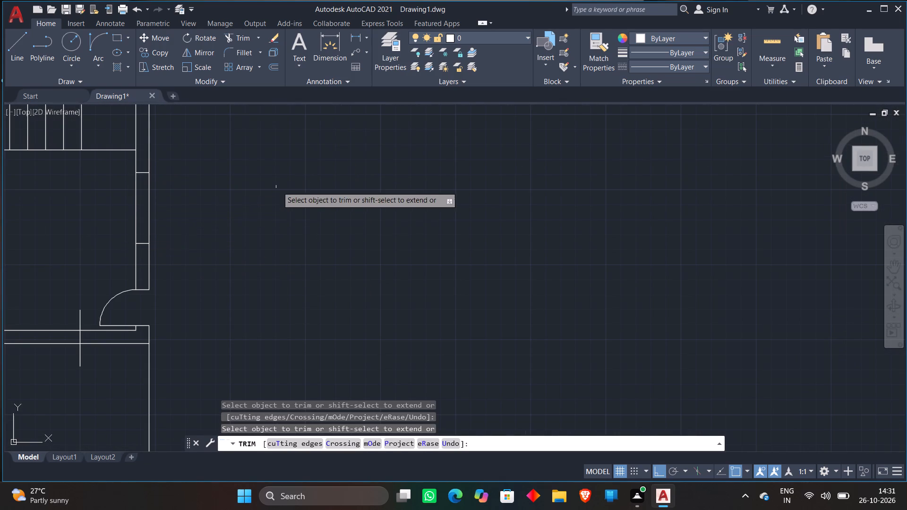
Trim the overhanging ends of the two opening lines in the hall's bottom wall back to the wall faces.
scroll(277, 187, down, 2)
scroll(182, 252, up, 3)
click(94, 195)
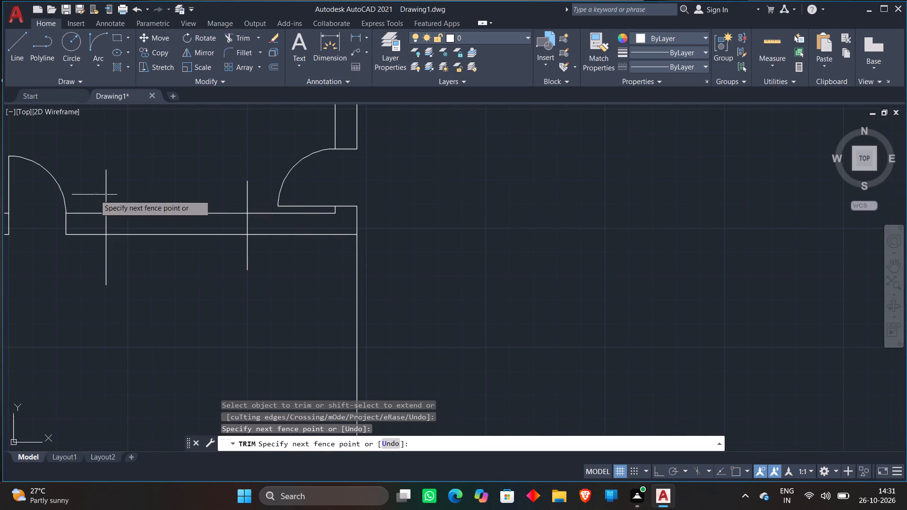
click(248, 188)
click(102, 258)
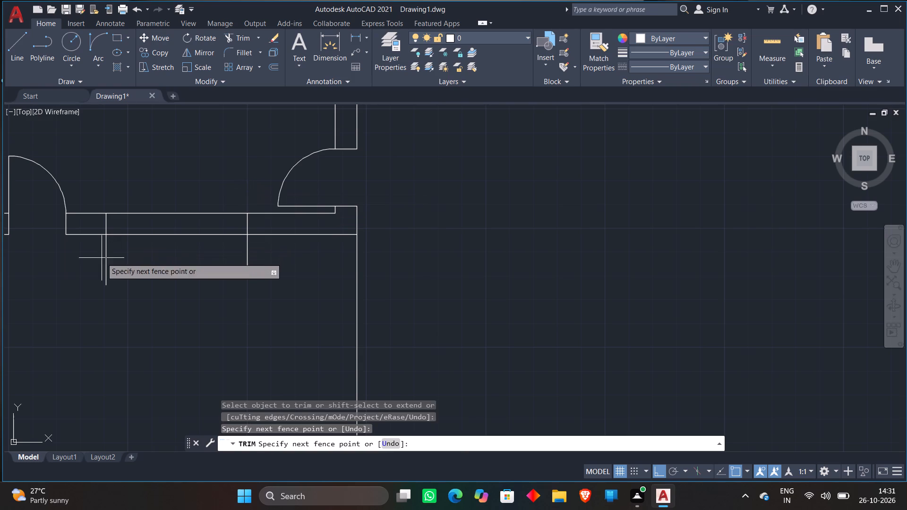
click(291, 250)
Trim the two opening lines in the lower-left room's bottom wall above and below so they span only the wall thickness.
scroll(171, 276, down, 1)
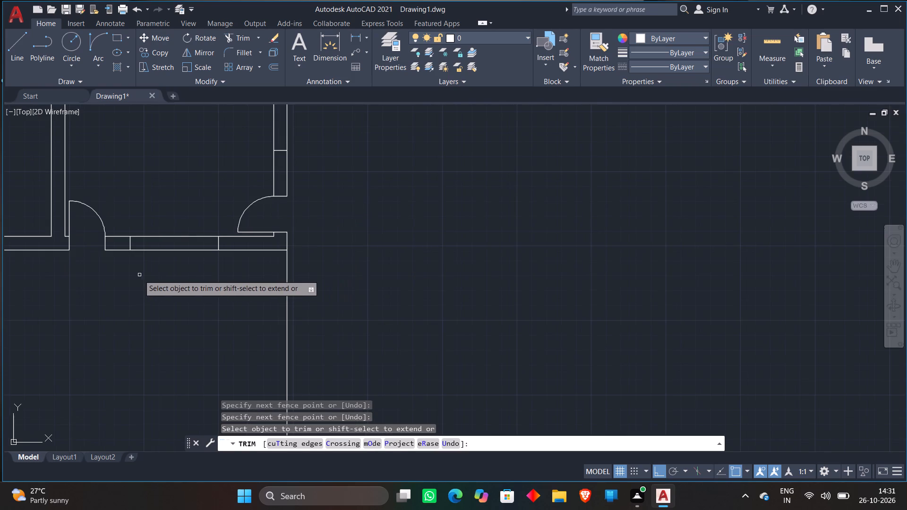
scroll(110, 273, down, 2)
scroll(321, 247, down, 1)
middle_drag(298, 258, 485, 224)
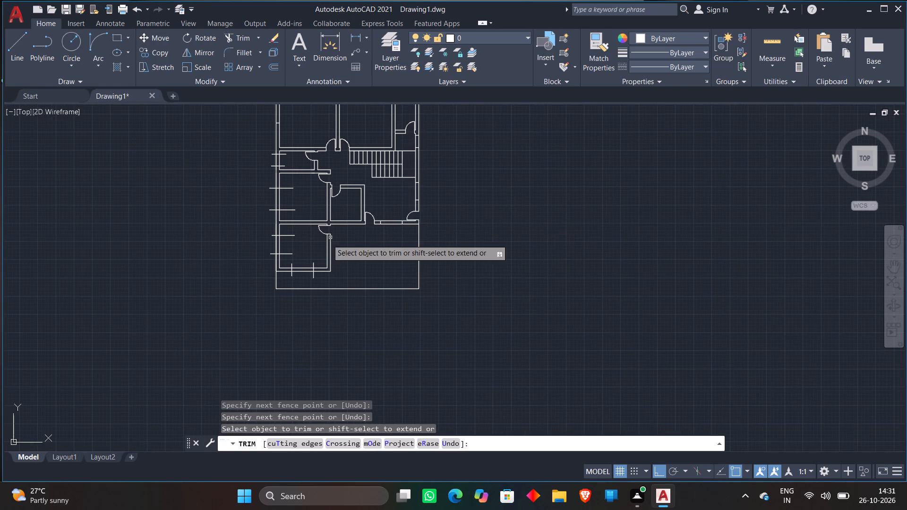
scroll(304, 256, up, 3)
click(240, 292)
click(364, 288)
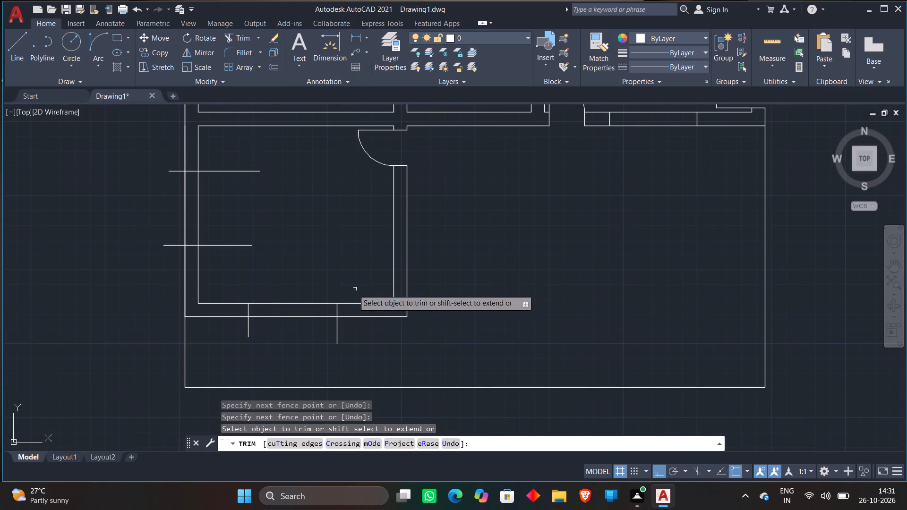
click(232, 328)
click(376, 336)
Trim the inner and outer ends of the two opening lines on the lower-left room's outer left wall.
click(212, 161)
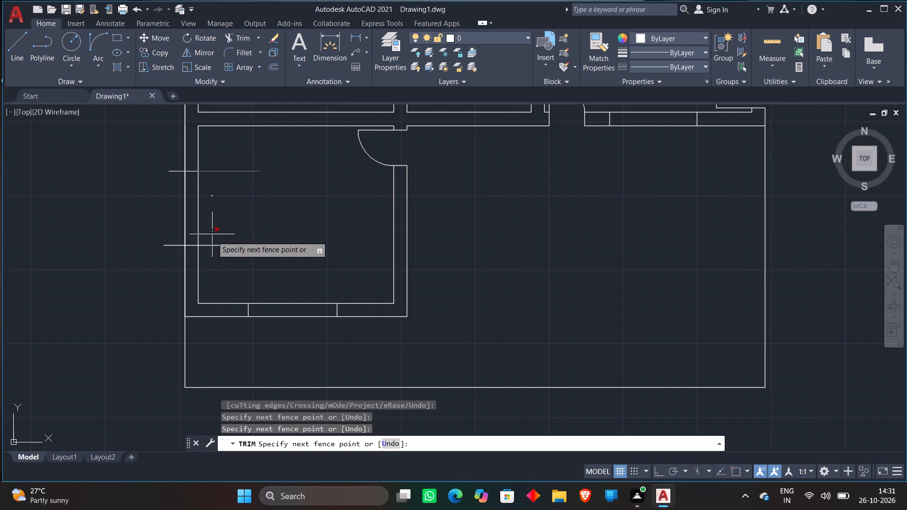
click(213, 248)
click(180, 163)
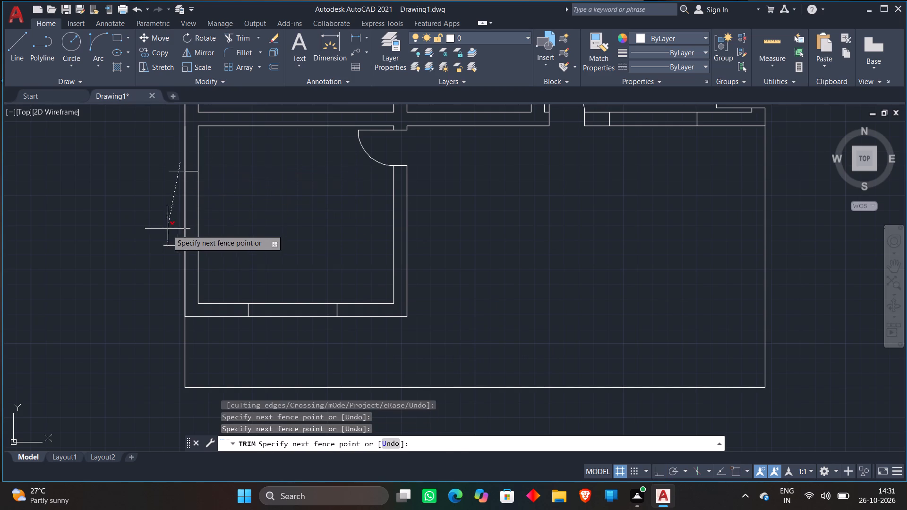
click(167, 257)
Trim the two opening lines on the outer left wall of the room directly above the lower-left room to the wall thickness.
scroll(154, 246, down, 1)
middle_drag(130, 200, 132, 203)
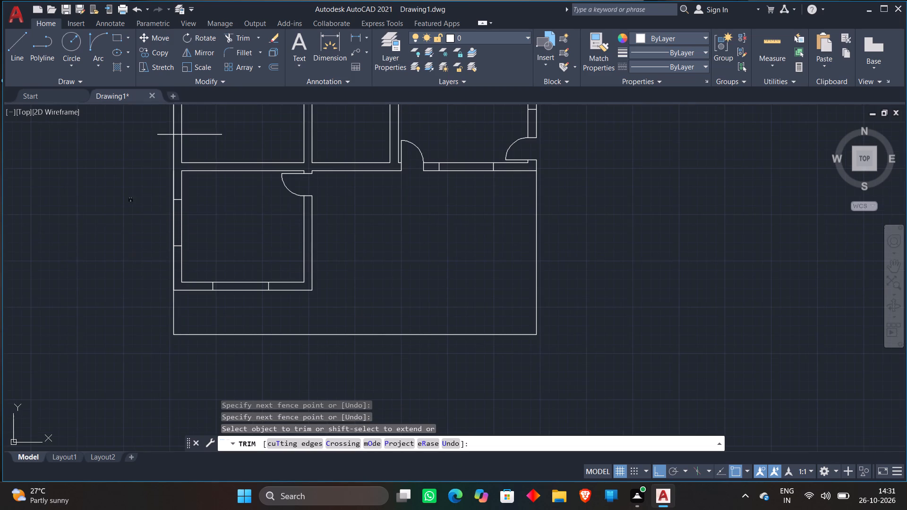
middle_drag(132, 203, 152, 311)
click(215, 181)
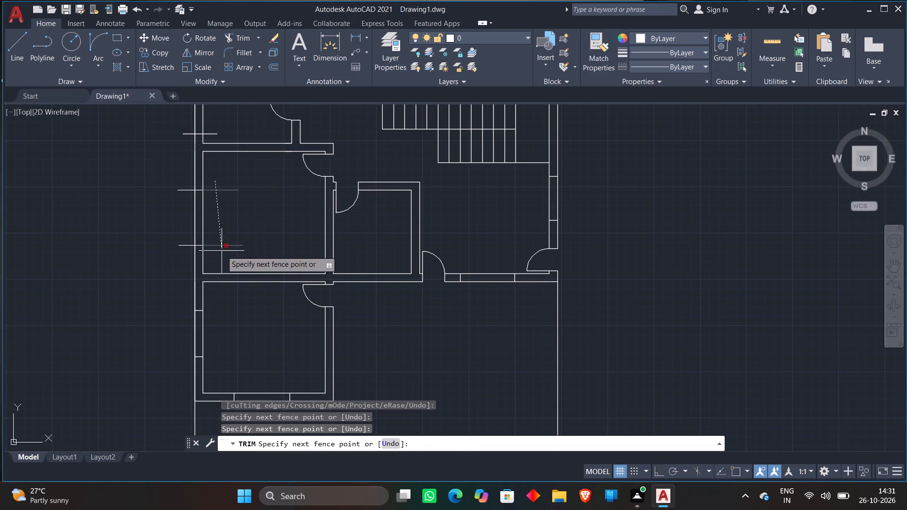
click(222, 251)
click(188, 176)
click(187, 255)
Trim the two opening lines on the small left room's outer left wall to the wall faces and finish trimming.
middle_drag(179, 168, 182, 185)
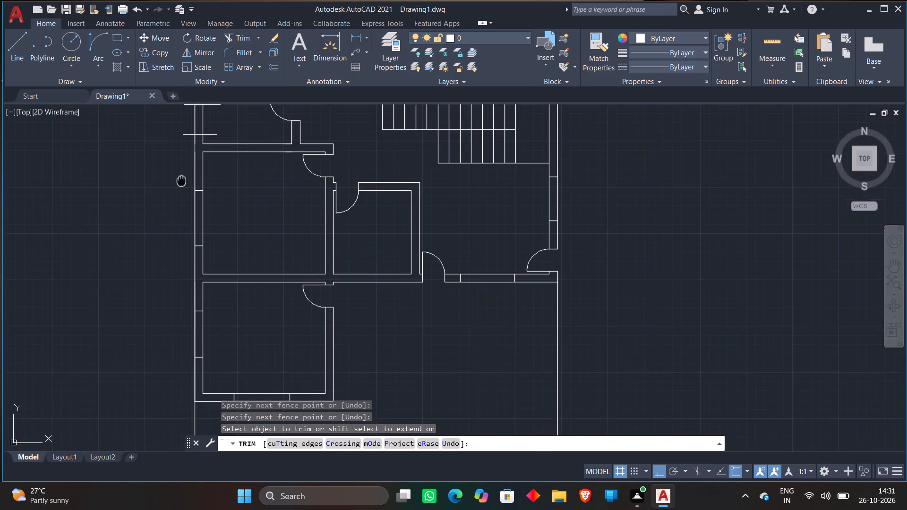
middle_drag(182, 185, 181, 318)
click(193, 253)
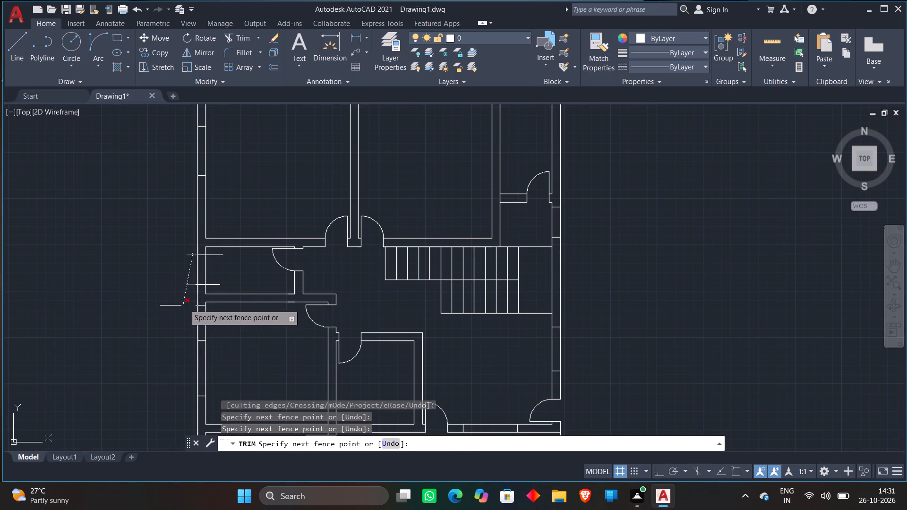
click(190, 298)
click(215, 253)
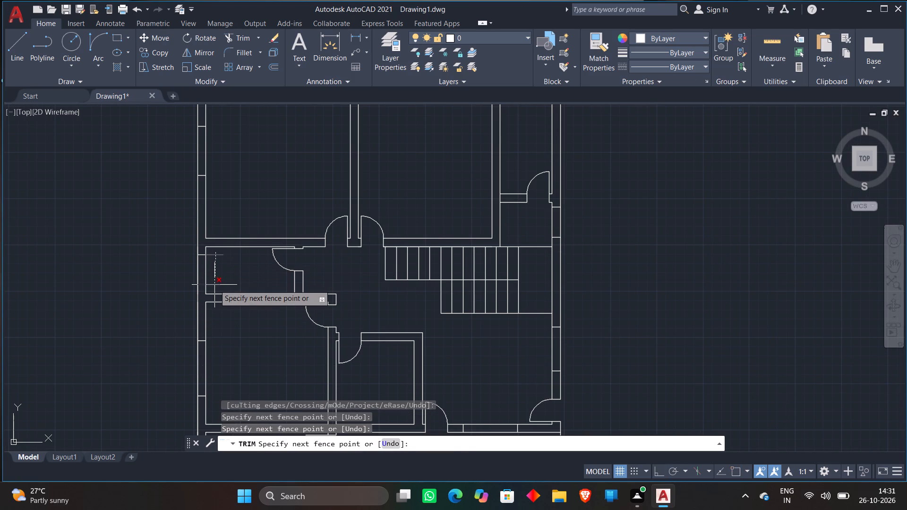
click(215, 286)
key(space)
scroll(220, 280, down, 1)
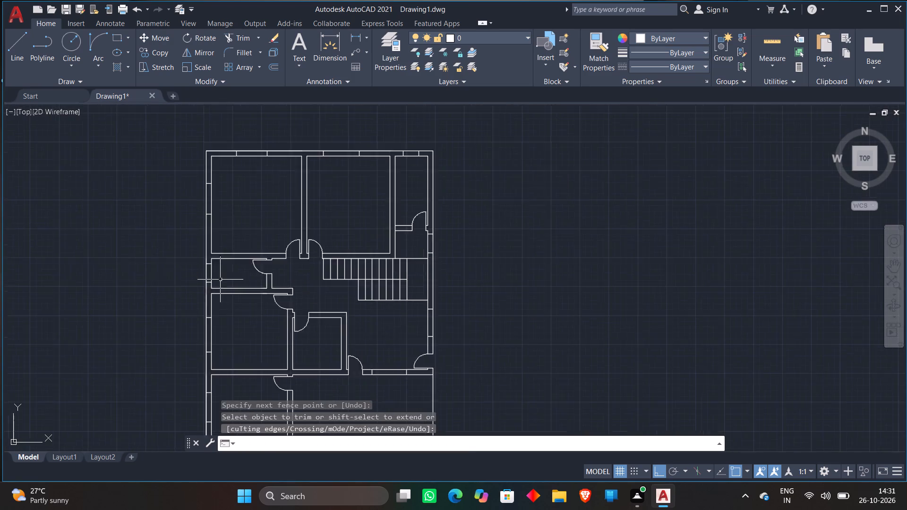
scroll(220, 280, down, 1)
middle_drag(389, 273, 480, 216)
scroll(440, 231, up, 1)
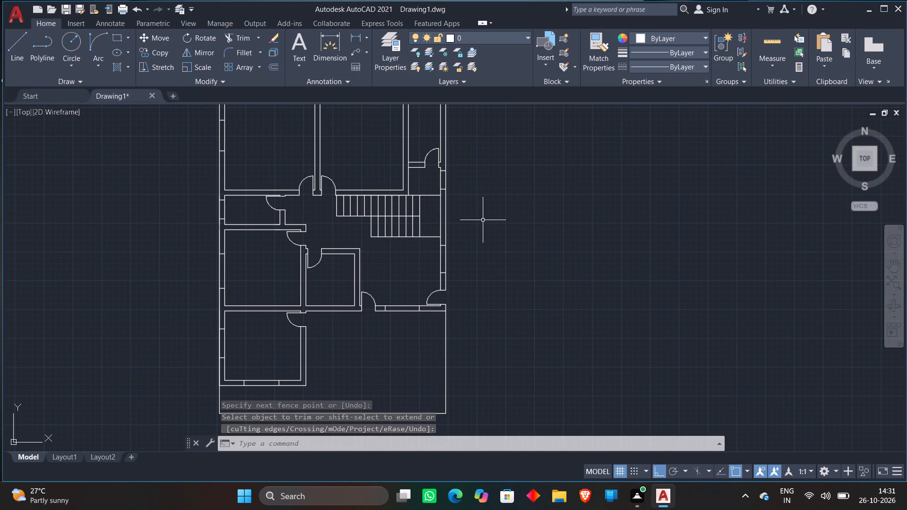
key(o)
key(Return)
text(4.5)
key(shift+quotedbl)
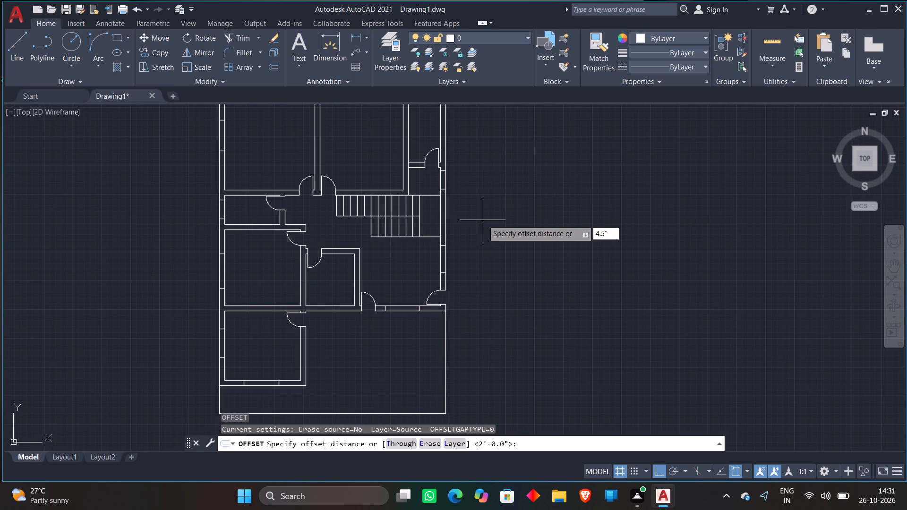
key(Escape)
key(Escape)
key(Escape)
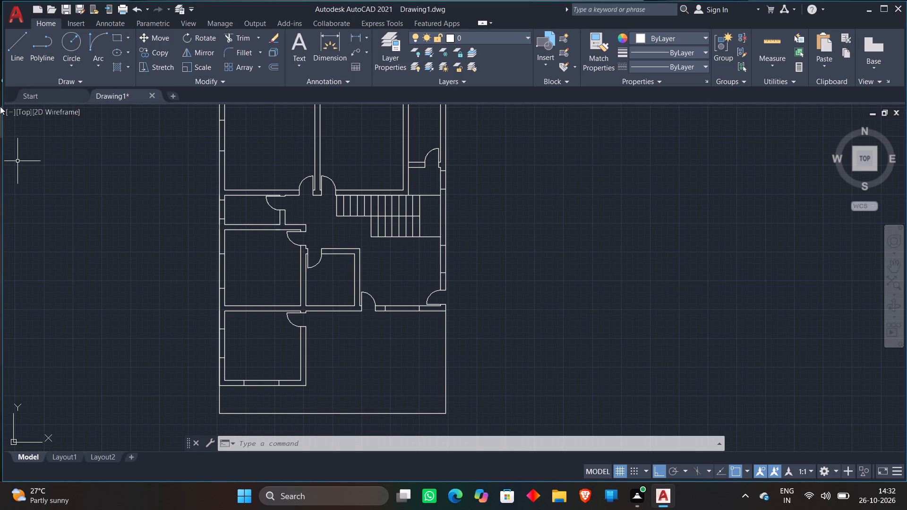
Draw a horizontal line midway through the wall thickness between the two opening lines in the upper-left room's top wall.
click(24, 50)
middle_drag(466, 145, 447, 234)
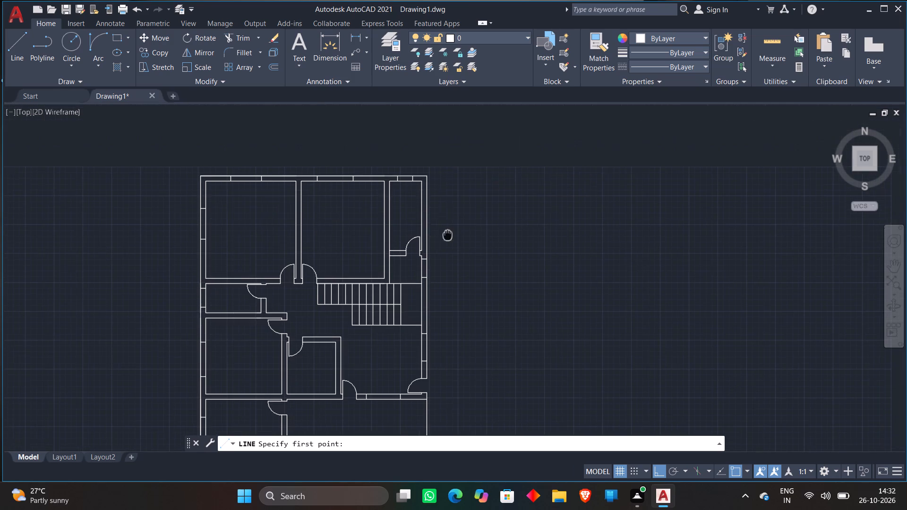
scroll(245, 184, up, 2)
scroll(204, 169, up, 2)
click(210, 172)
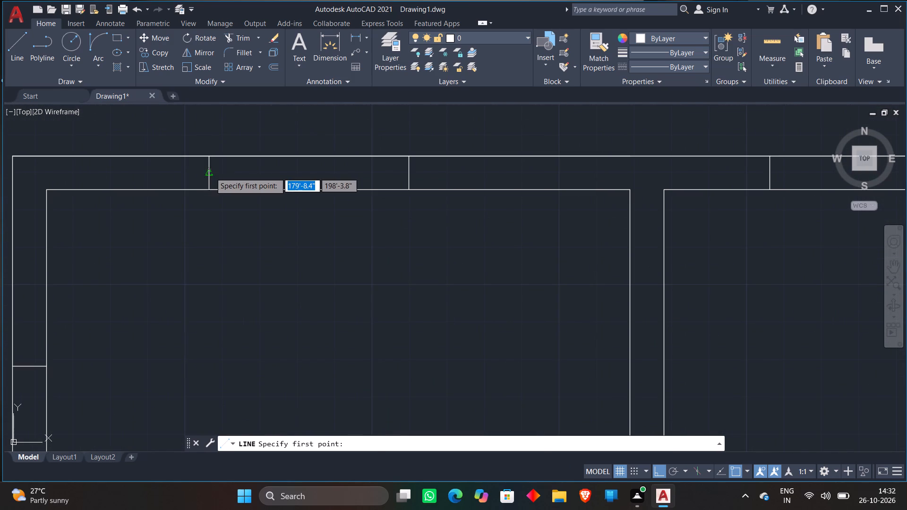
click(409, 180)
key(space)
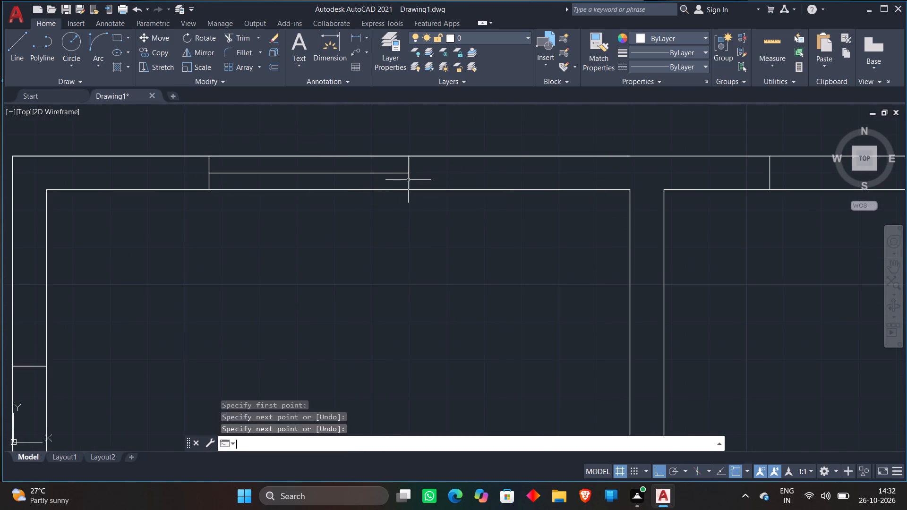
Draw a vertical centre line between the midpoints of the two opening lines on the upper-left room's outer left wall.
scroll(349, 106, down, 2)
click(11, 54)
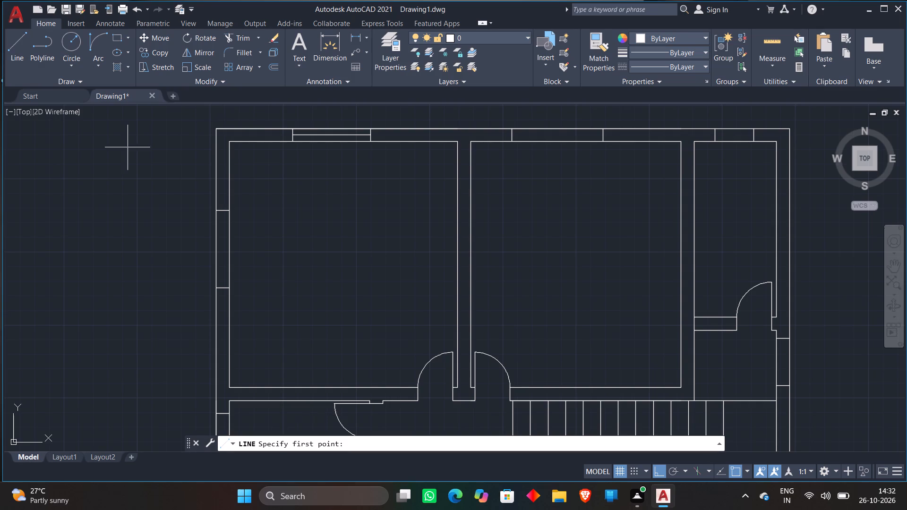
scroll(240, 270, up, 1)
click(212, 175)
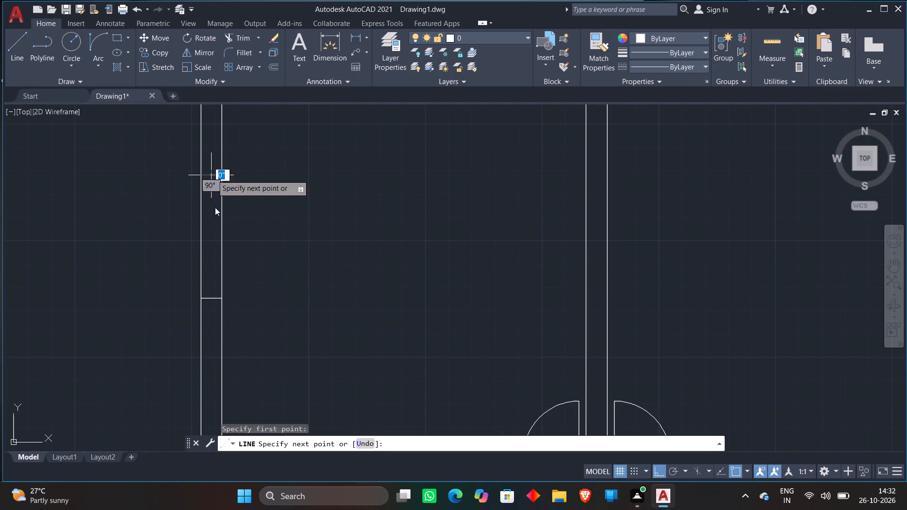
scroll(210, 299, up, 2)
click(210, 299)
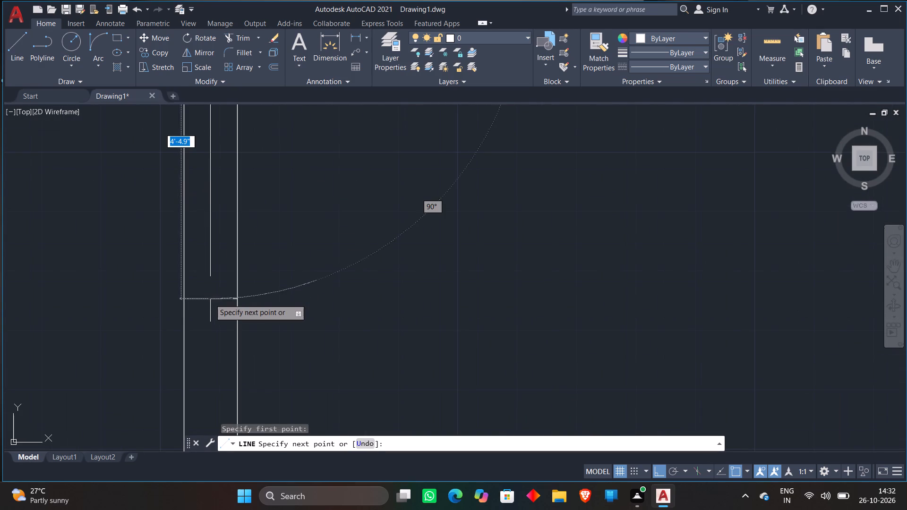
key(space)
Draw a horizontal centre line between the midpoints of the two opening lines in the upper-middle room's top wall.
scroll(235, 293, down, 3)
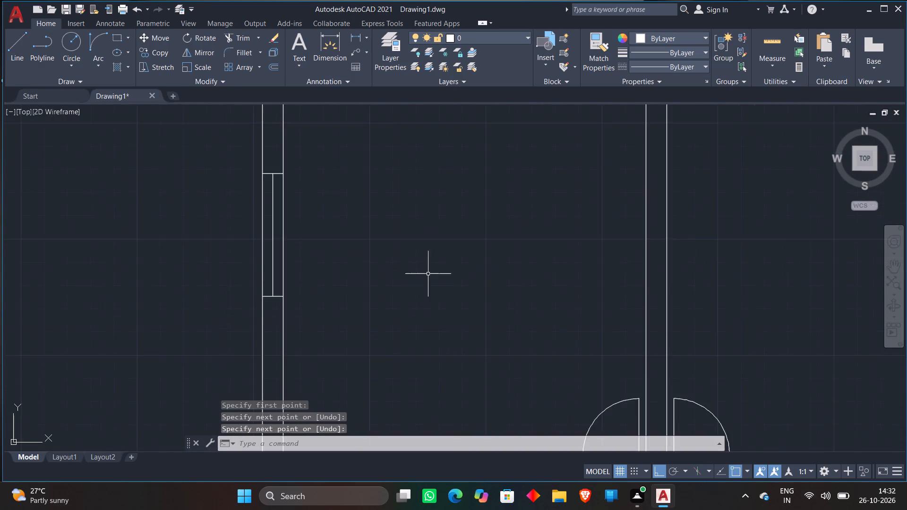
scroll(430, 272, down, 2)
middle_drag(444, 263, 240, 310)
click(22, 54)
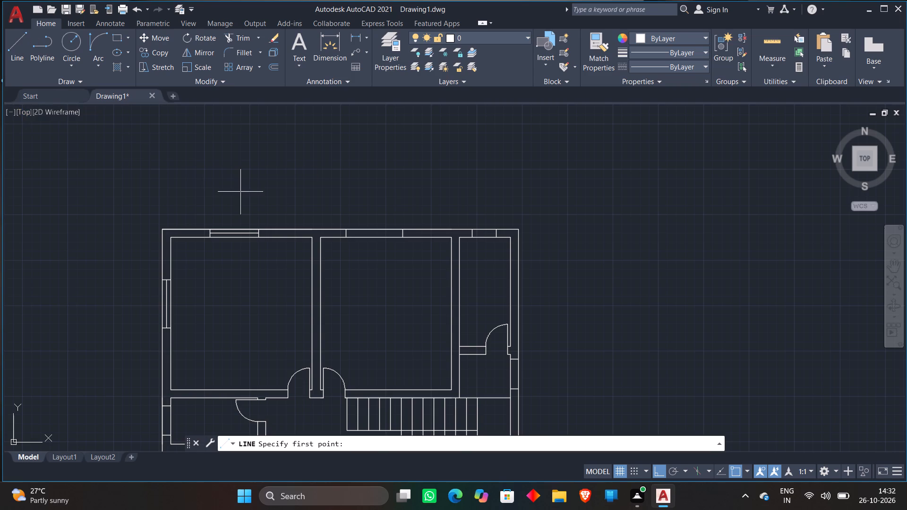
scroll(378, 224, up, 3)
middle_drag(391, 224, 318, 224)
scroll(128, 284, up, 2)
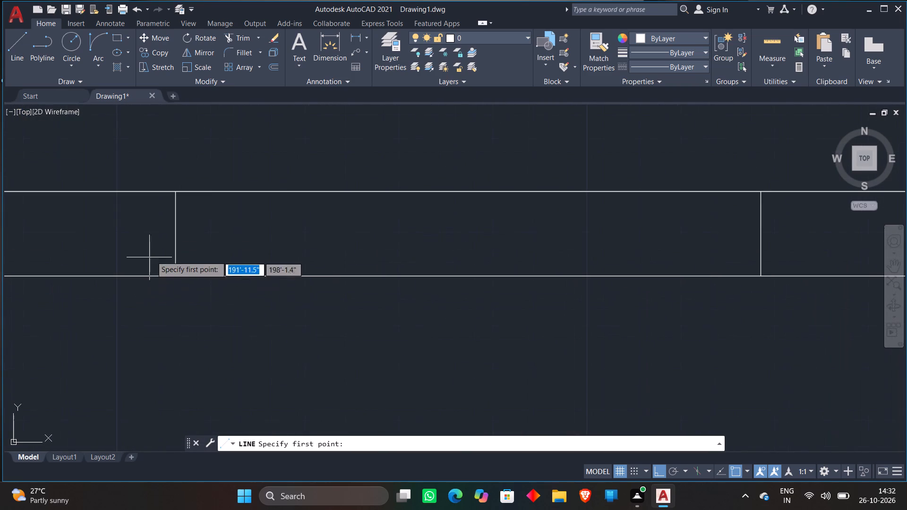
click(174, 232)
scroll(493, 222, down, 2)
middle_drag(504, 225, 330, 233)
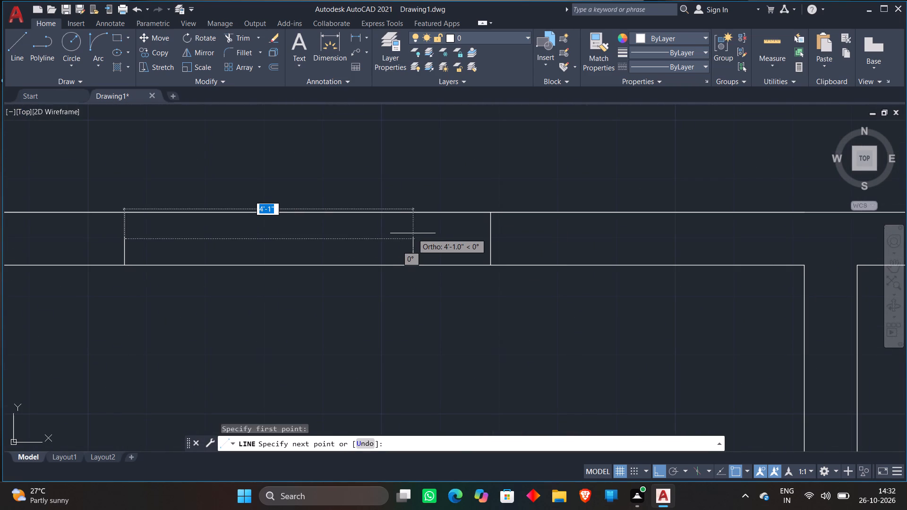
click(488, 230)
key(space)
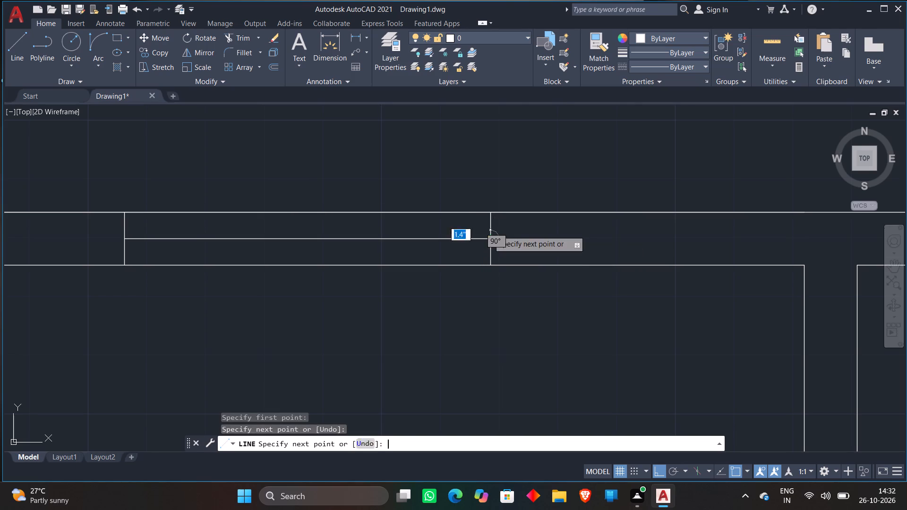
Draw a horizontal centre line between the midpoints of the two opening lines in the narrow upper-right room's top wall.
scroll(488, 230, up, 1)
scroll(488, 226, down, 4)
scroll(562, 185, down, 1)
middle_drag(586, 175, 409, 195)
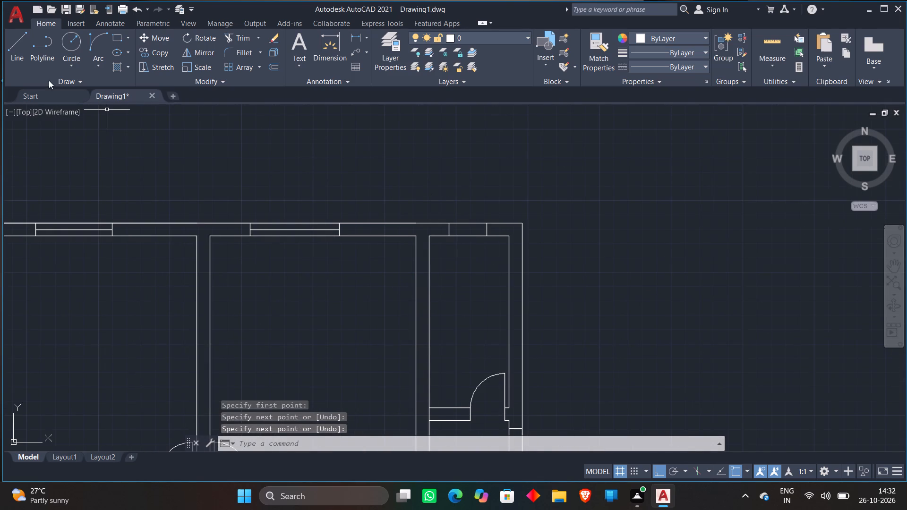
click(10, 53)
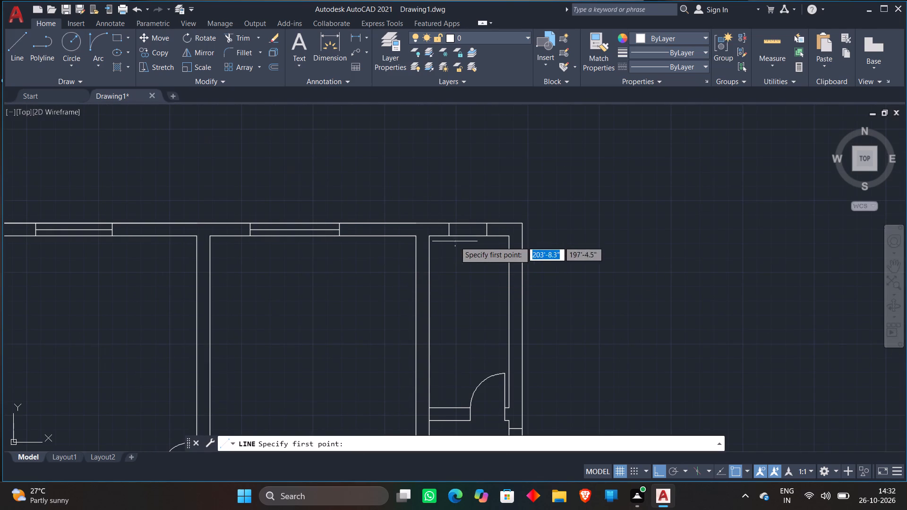
scroll(452, 232, up, 3)
click(443, 225)
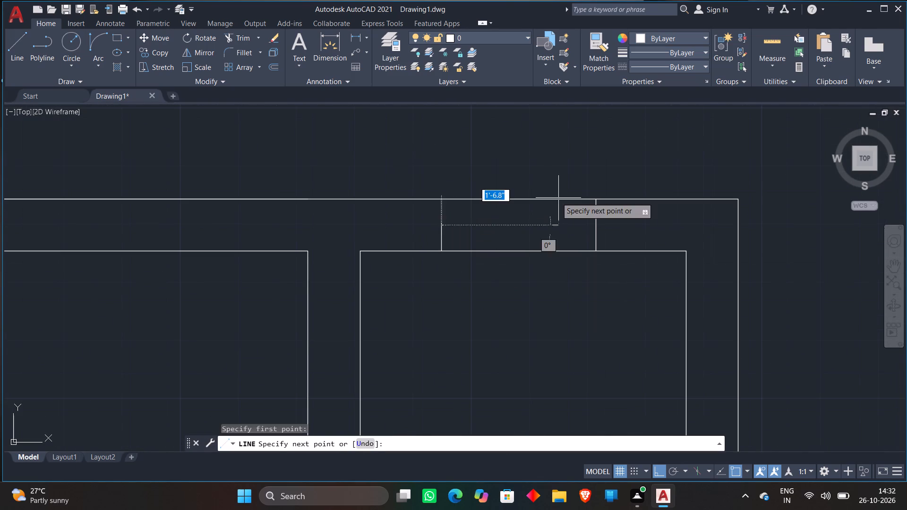
click(591, 225)
key(space)
Draw a vertical centre line across the opening in the outer right wall, just below the narrow upper-right room's door.
scroll(591, 225, up, 1)
scroll(591, 225, down, 4)
scroll(574, 285, down, 4)
middle_drag(580, 326, 524, 248)
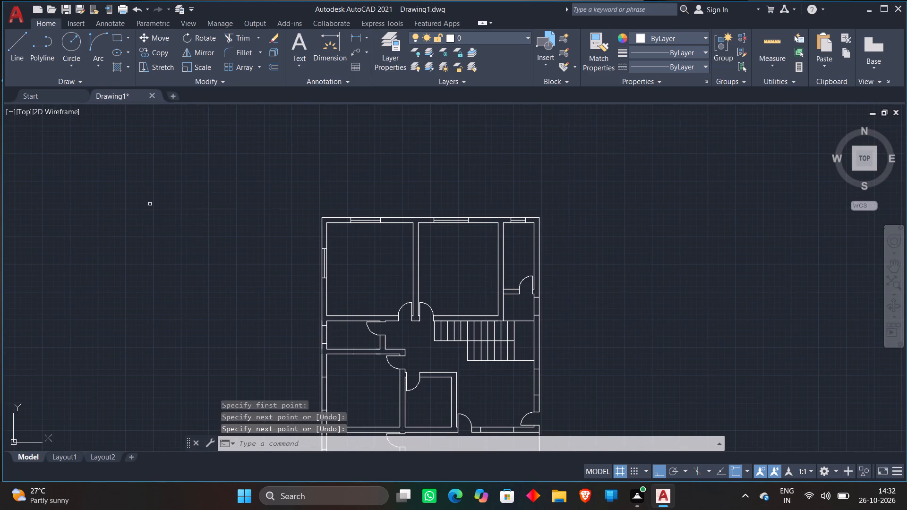
click(18, 44)
scroll(569, 311, up, 3)
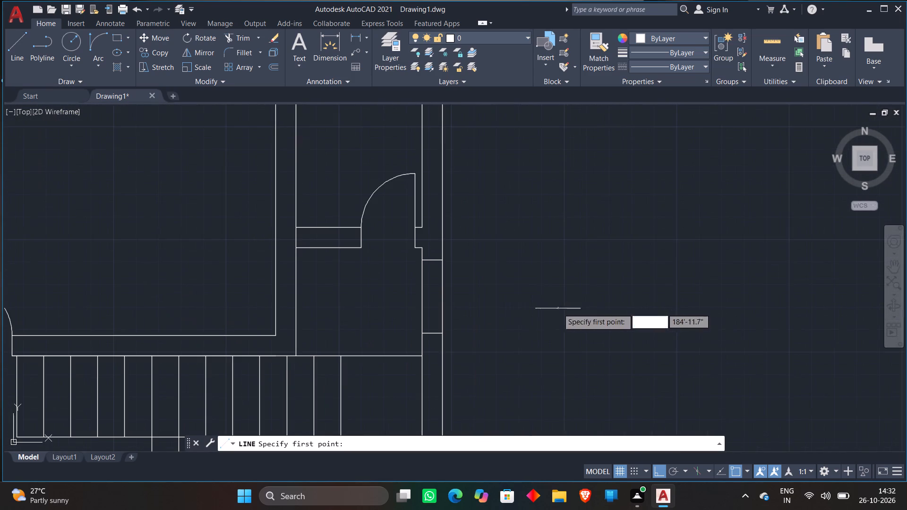
scroll(431, 280, up, 1)
click(428, 250)
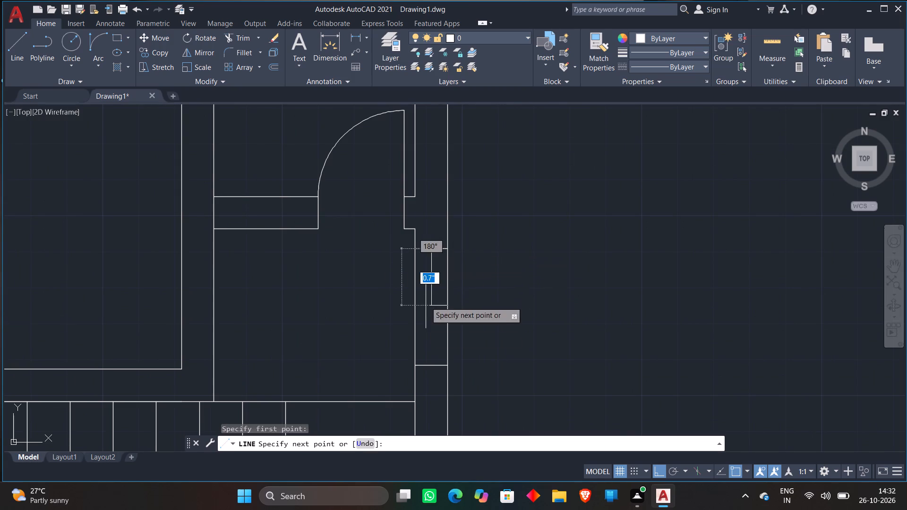
click(431, 370)
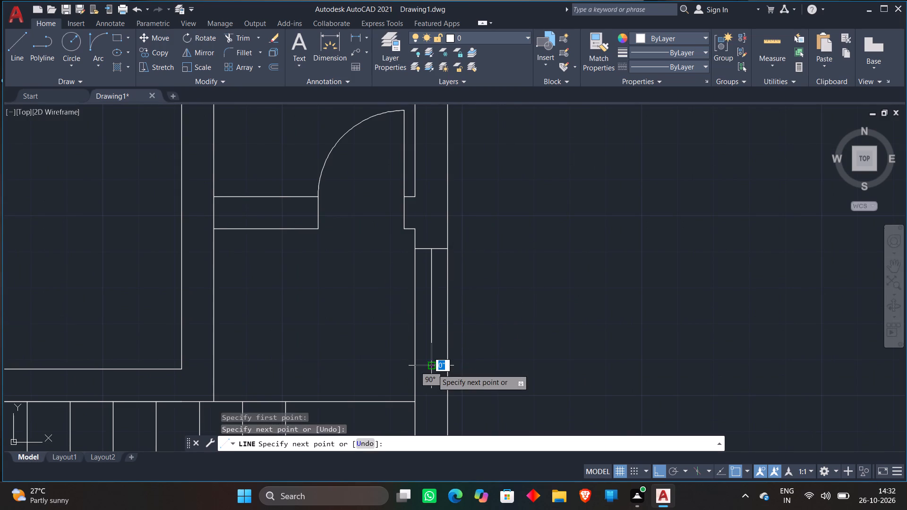
key(space)
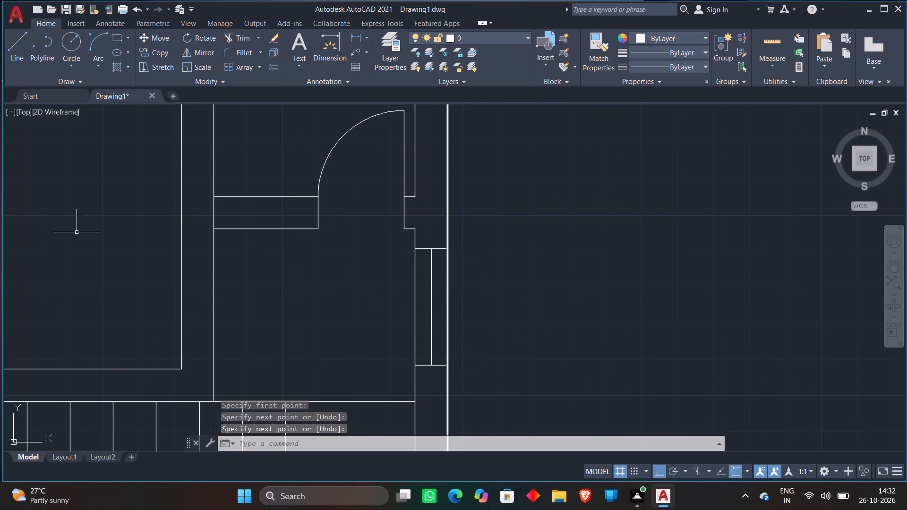
Trim the wall line crossing the left end of the narrow upper-right room's bottom partition so the two walls join openly.
click(229, 35)
scroll(204, 225, up, 2)
click(209, 209)
click(280, 199)
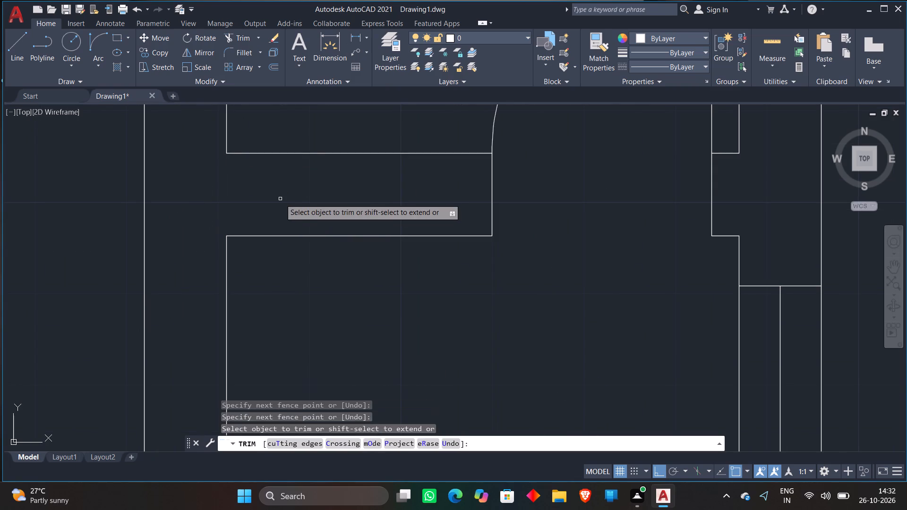
key(space)
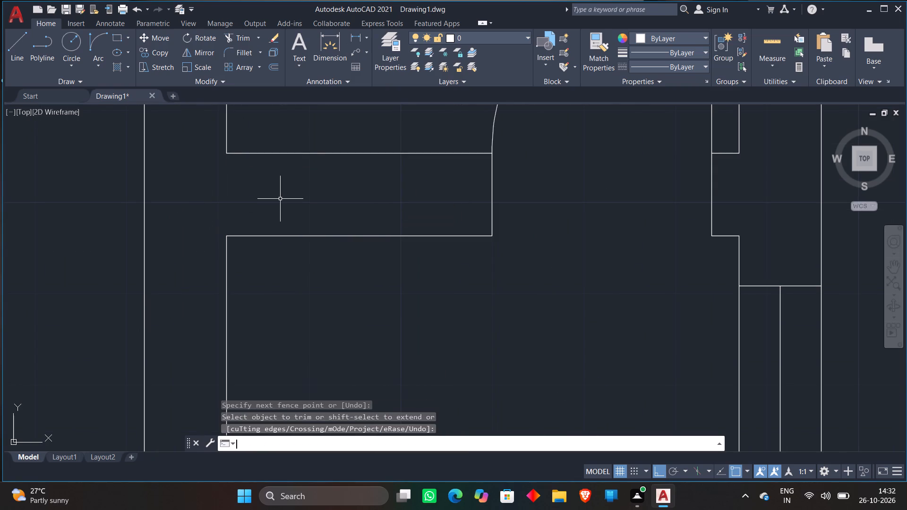
Draw a vertical centre line between the midpoints of the two opening lines on the small left room's outer left wall.
scroll(282, 223, down, 4)
scroll(279, 269, down, 3)
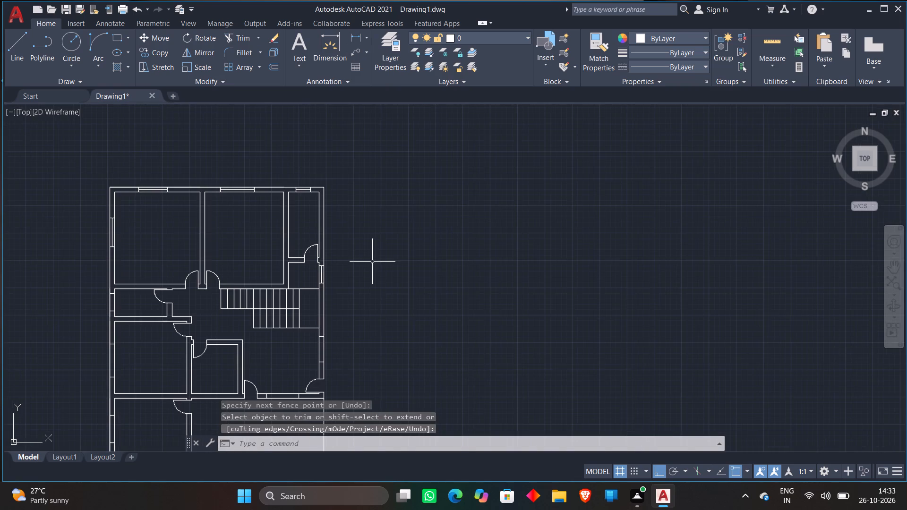
middle_drag(372, 262, 425, 204)
click(10, 40)
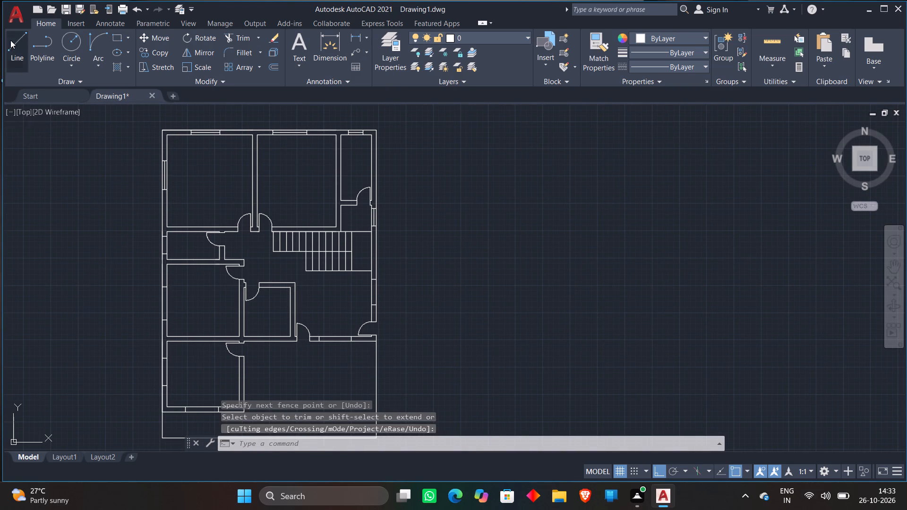
scroll(184, 244, up, 3)
middle_drag(177, 247, 194, 240)
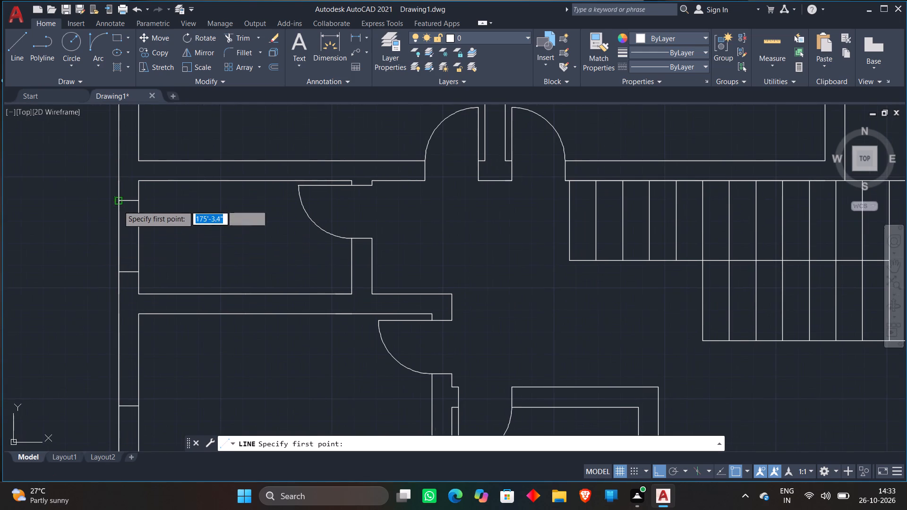
scroll(118, 205, up, 2)
click(141, 193)
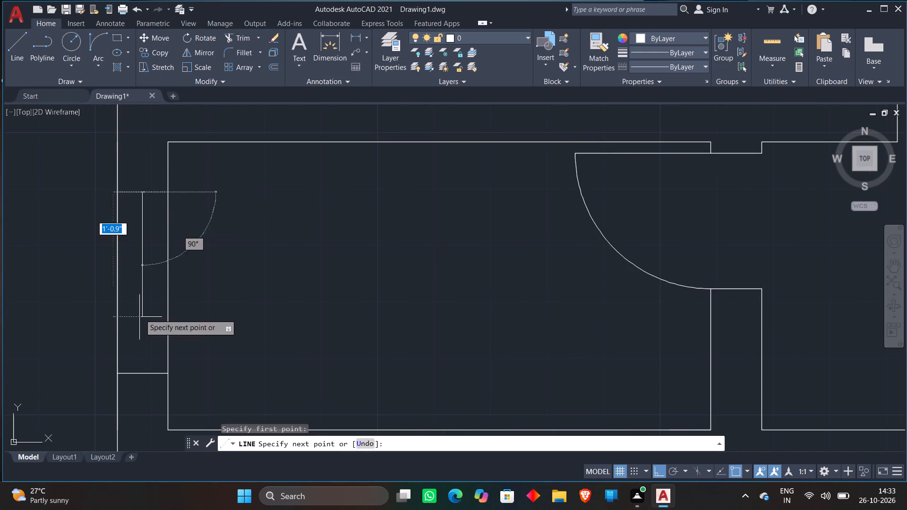
click(139, 375)
key(space)
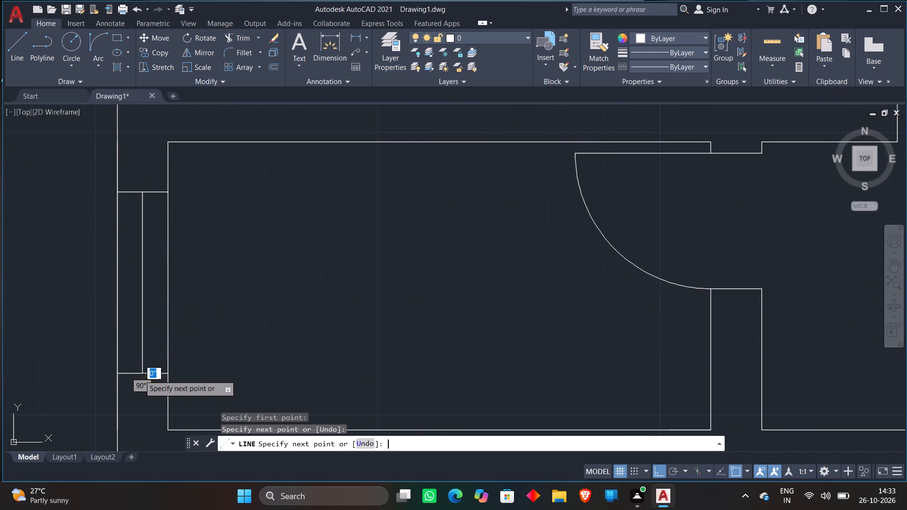
Draw a vertical centre line across the outer left wall opening of the room directly below the small left room.
scroll(240, 246, down, 6)
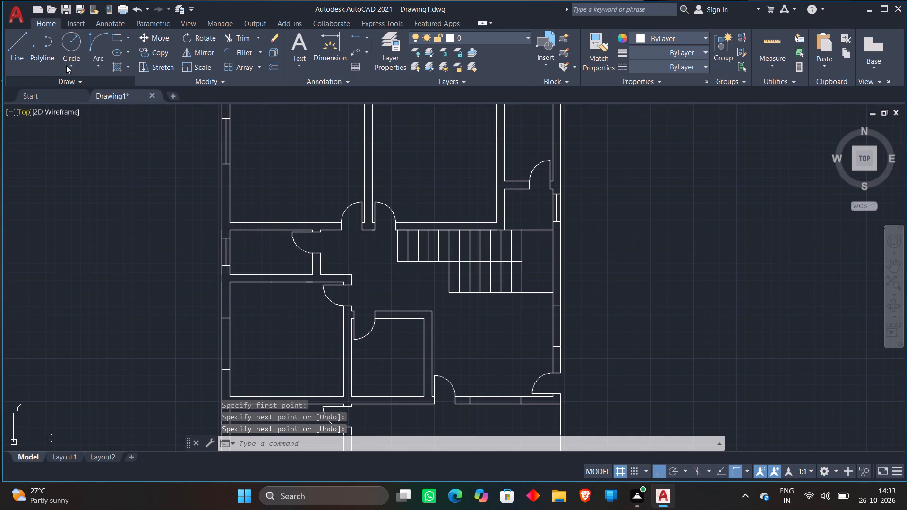
click(15, 63)
middle_drag(206, 354, 191, 301)
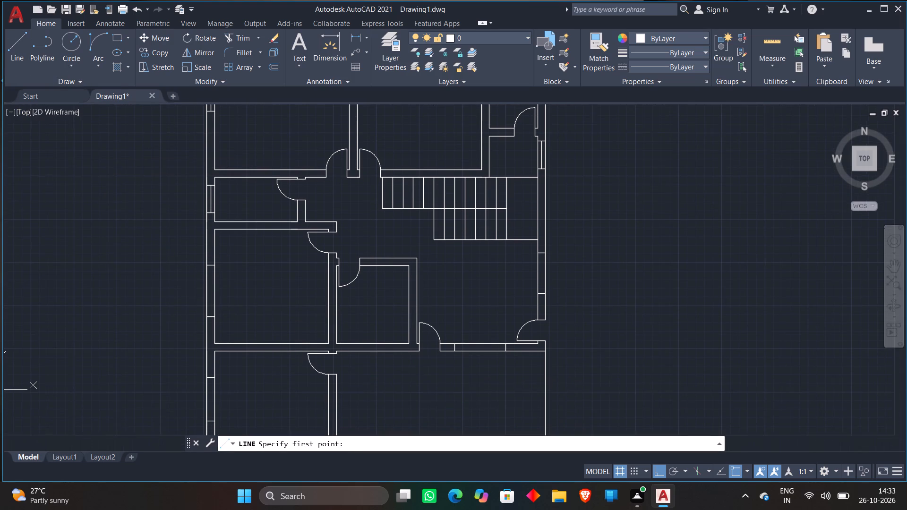
scroll(201, 283, up, 3)
click(229, 218)
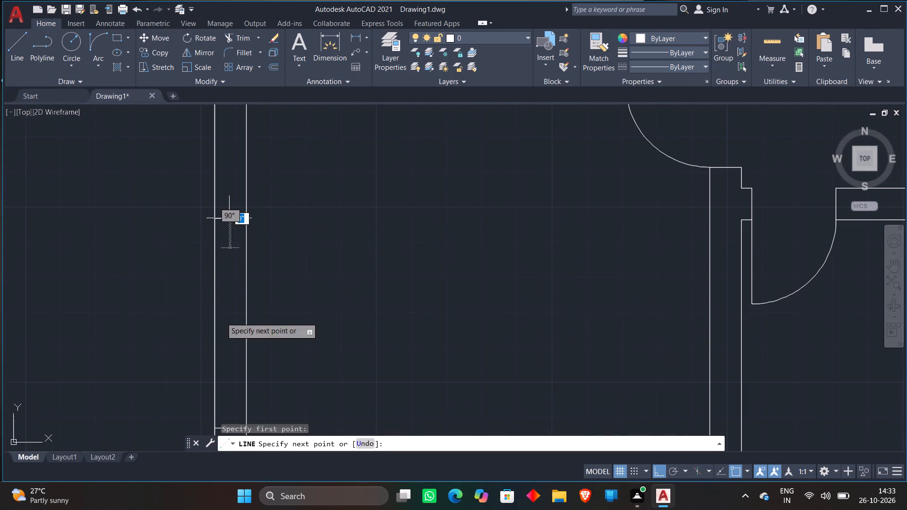
scroll(221, 354, down, 2)
middle_drag(221, 354, 241, 272)
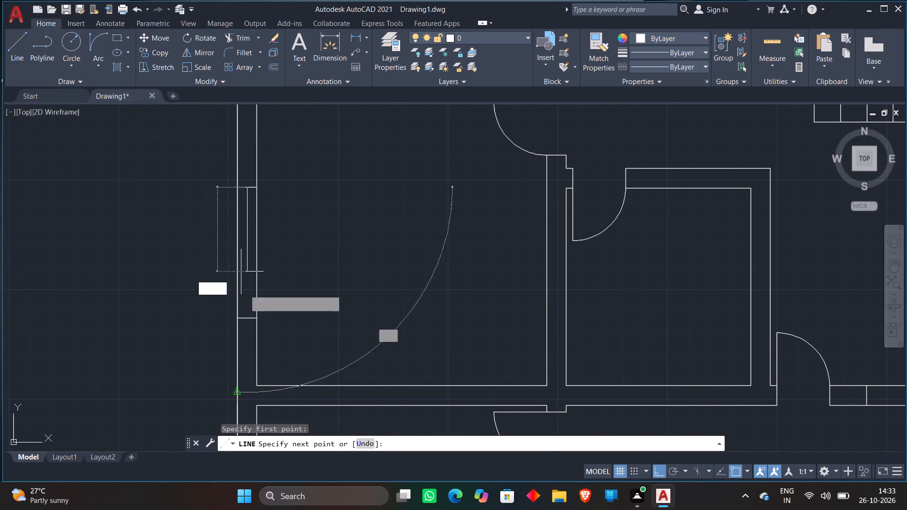
scroll(246, 305, up, 3)
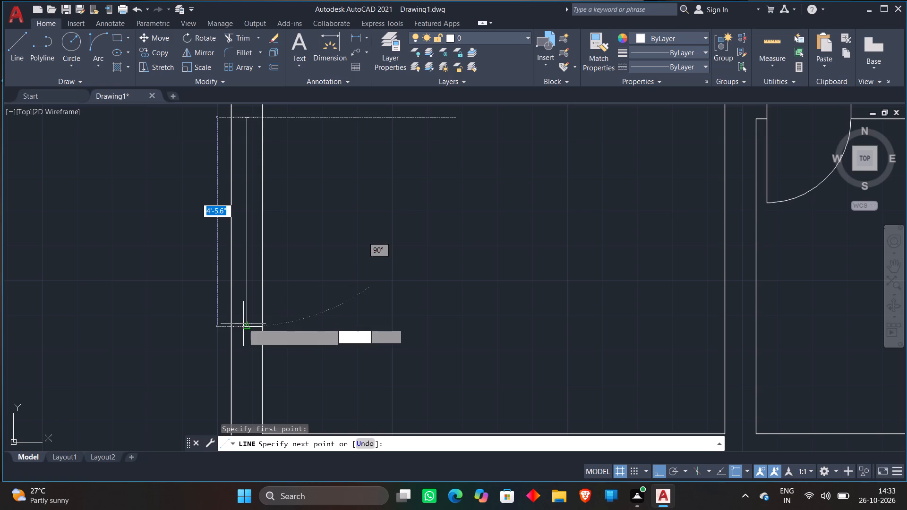
click(242, 329)
key(space)
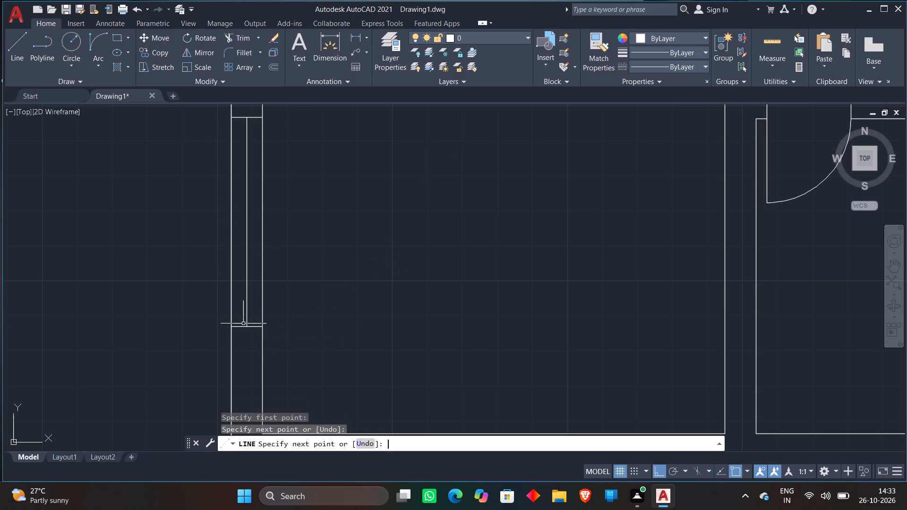
Draw a vertical centre line between the midpoints of the opening lines on the bottom-left room's outer left wall.
scroll(337, 322, down, 4)
middle_drag(359, 291, 339, 229)
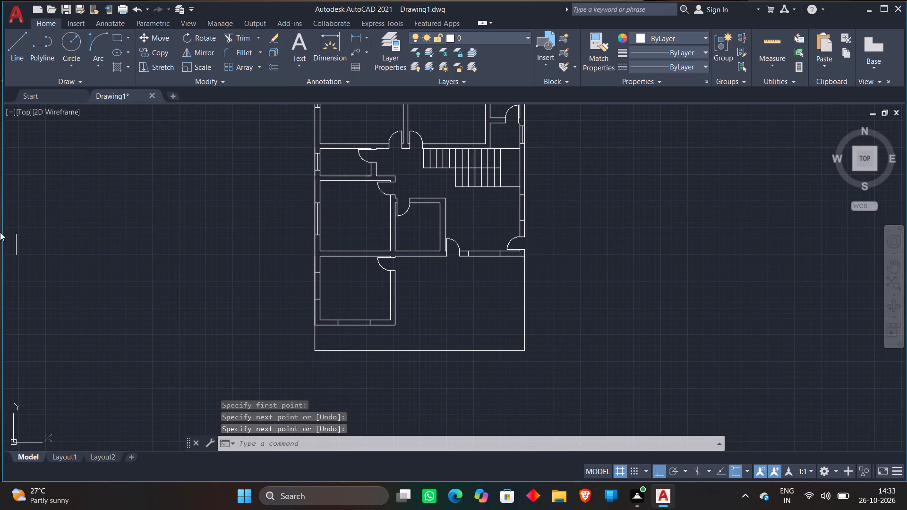
click(11, 57)
scroll(299, 310, up, 3)
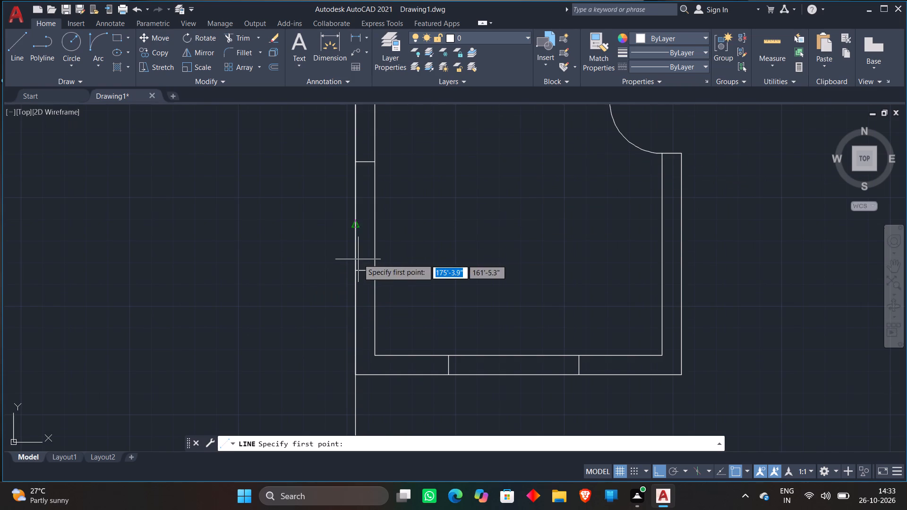
scroll(361, 159, up, 2)
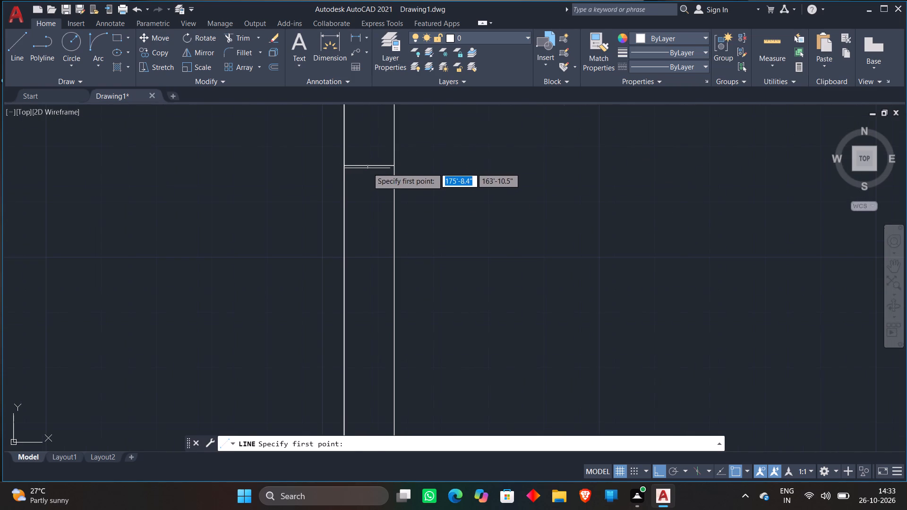
click(368, 168)
scroll(377, 274, down, 1)
middle_drag(377, 276, 399, 178)
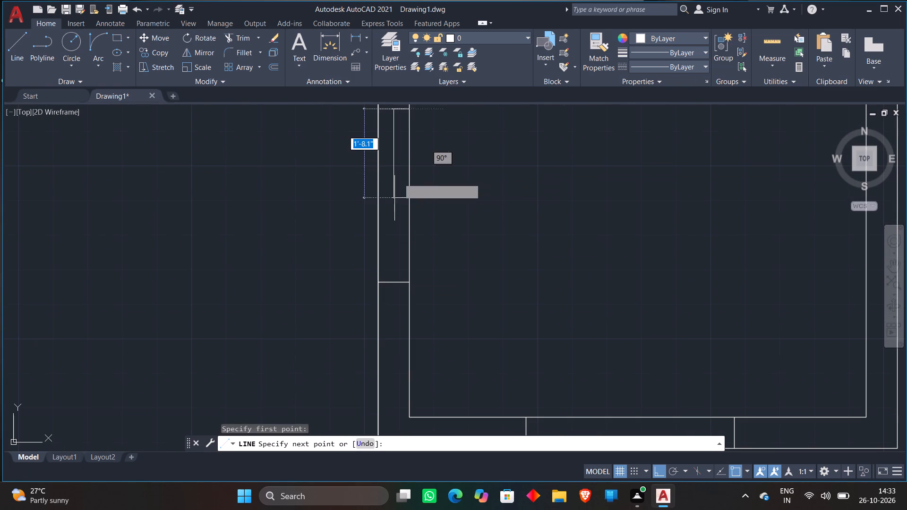
click(394, 285)
key(space)
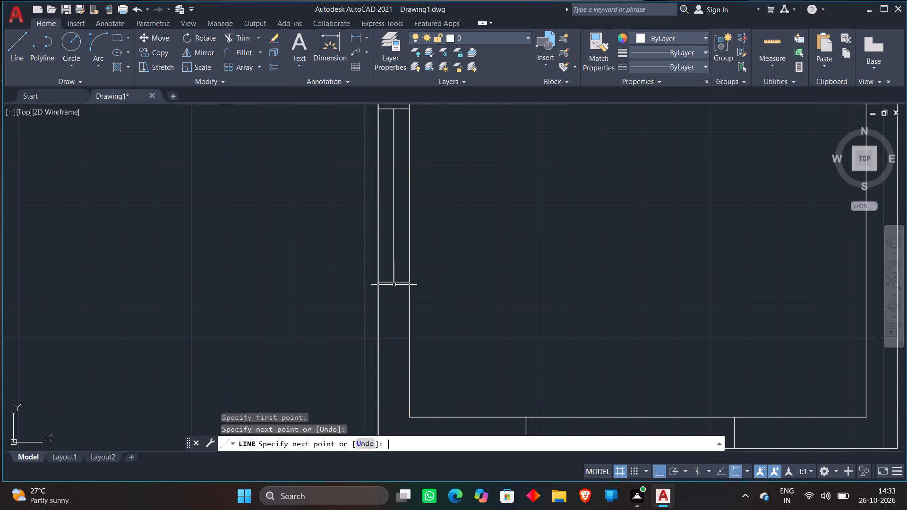
Draw a horizontal centre line between the midpoints of the opening lines in the bottom-left room's bottom wall.
scroll(419, 253, down, 3)
click(14, 54)
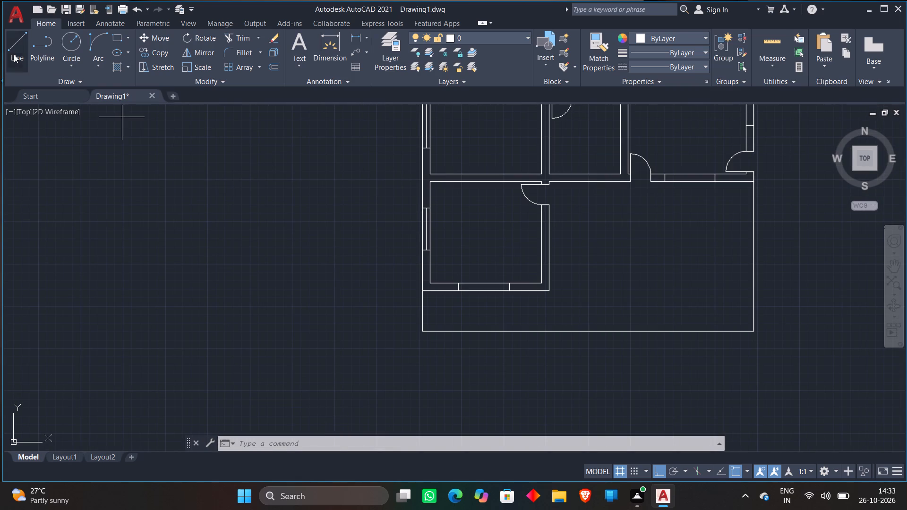
scroll(531, 292, up, 3)
scroll(237, 279, up, 2)
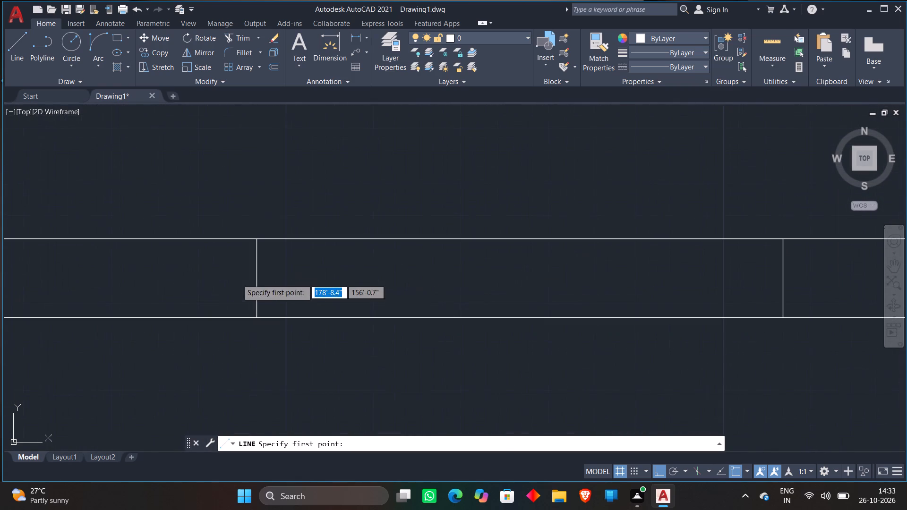
click(255, 275)
middle_drag(480, 269, 279, 290)
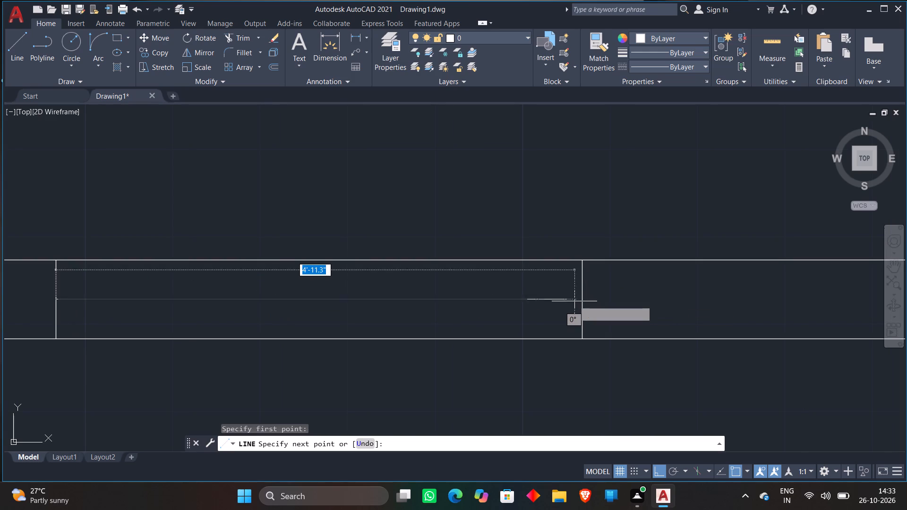
click(581, 299)
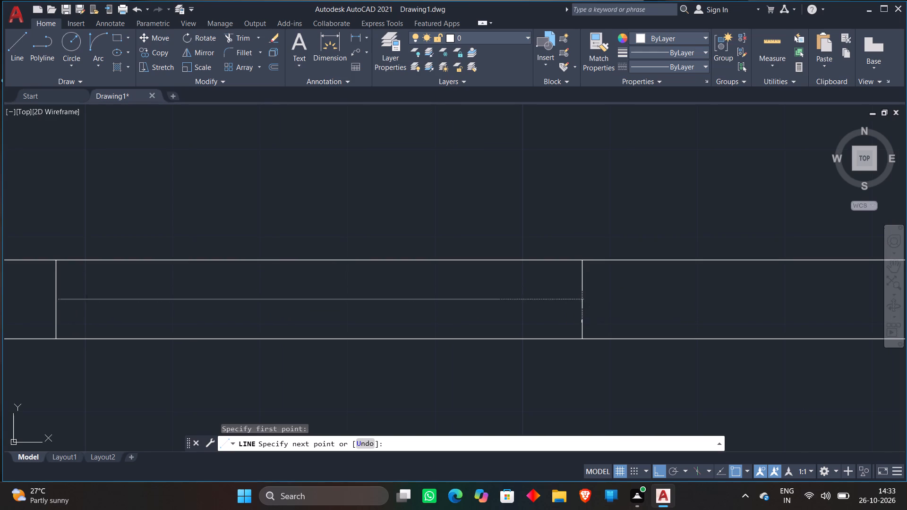
key(space)
Draw a horizontal centre line across the window opening between the two doors in the large right-hand space's bottom wall.
scroll(569, 276, down, 5)
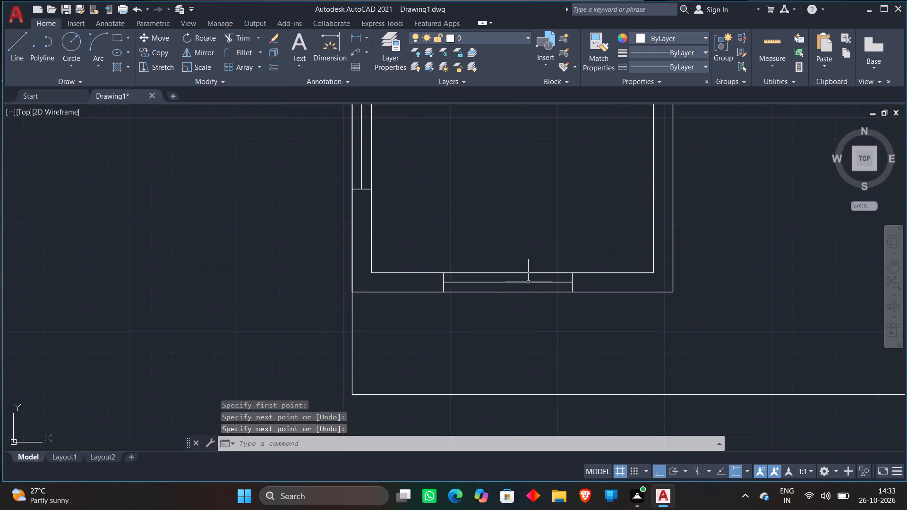
scroll(578, 233, down, 2)
middle_drag(569, 213, 479, 303)
scroll(522, 251, down, 2)
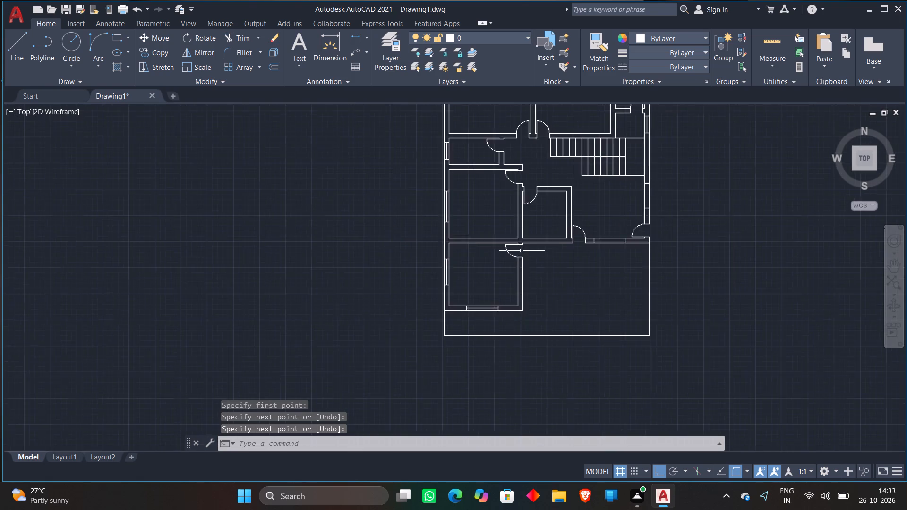
scroll(551, 227, up, 4)
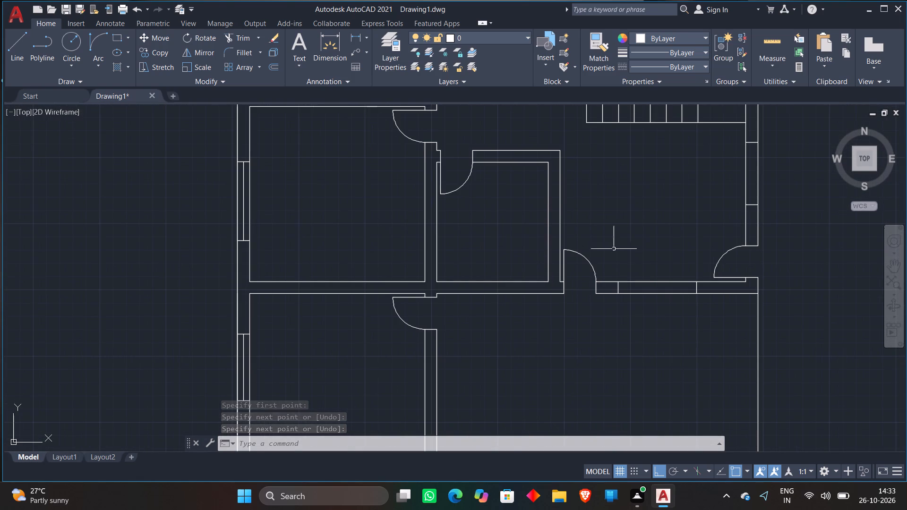
click(9, 47)
scroll(673, 286, up, 2)
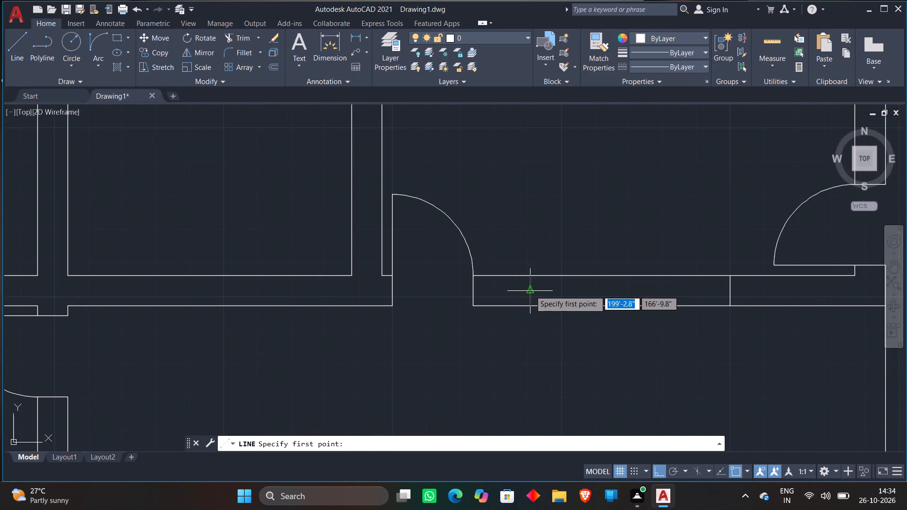
click(530, 290)
middle_drag(605, 291, 556, 304)
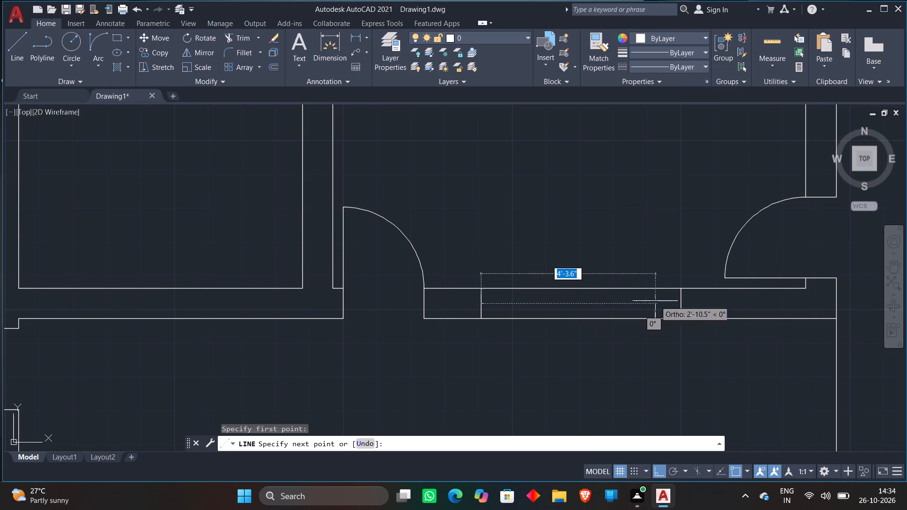
click(684, 302)
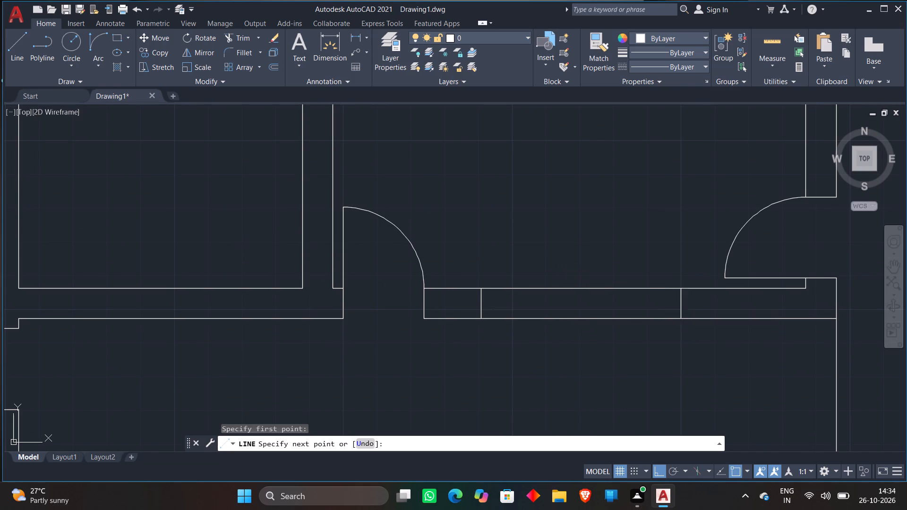
key(space)
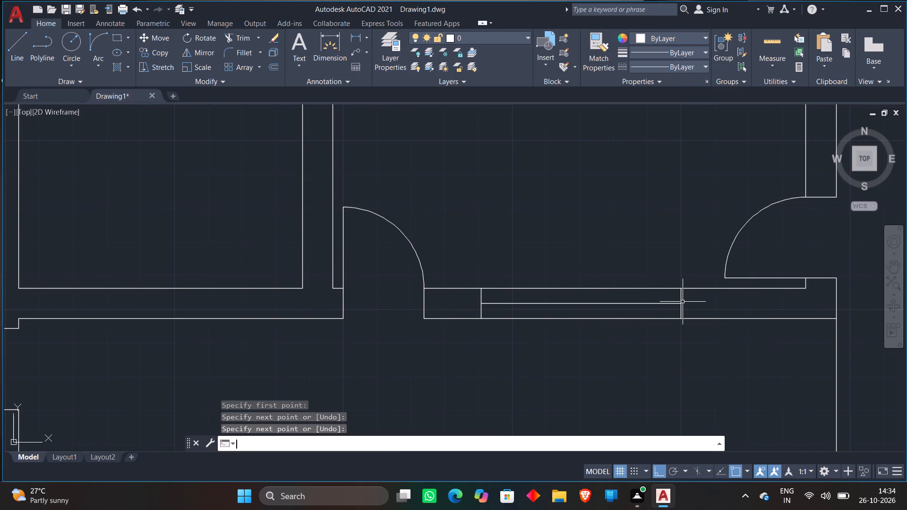
Draw a vertical centre line down the outer right wall opening just below the staircase, starting from the upper opening line's midpoint.
scroll(679, 294, down, 2)
scroll(693, 237, down, 2)
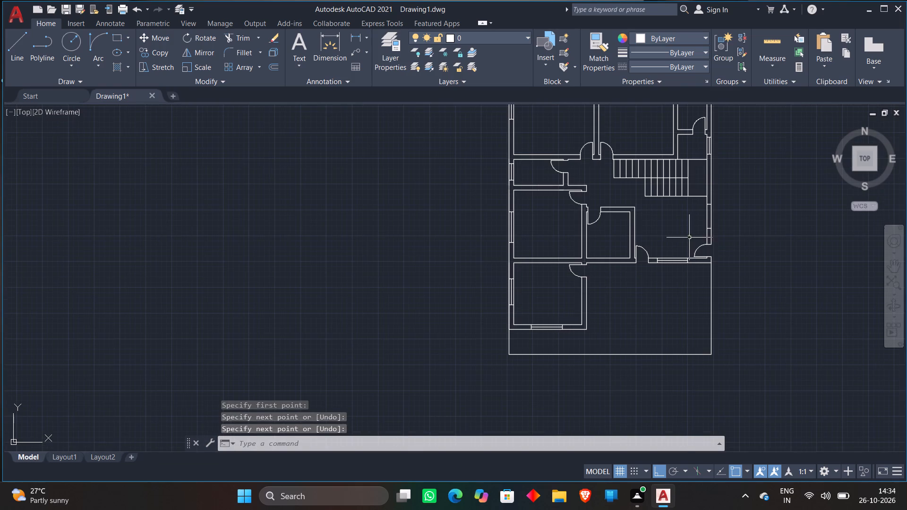
middle_drag(689, 238, 540, 274)
click(14, 45)
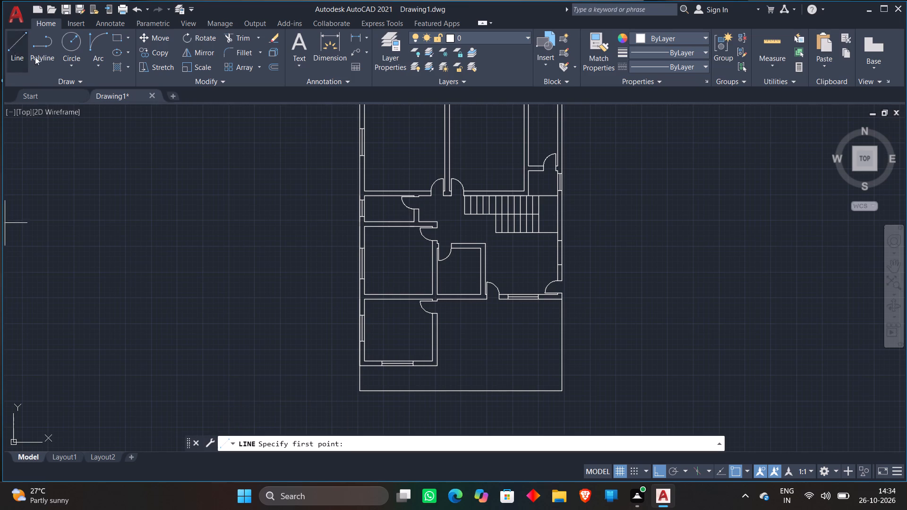
scroll(573, 233, up, 2)
scroll(536, 254, up, 3)
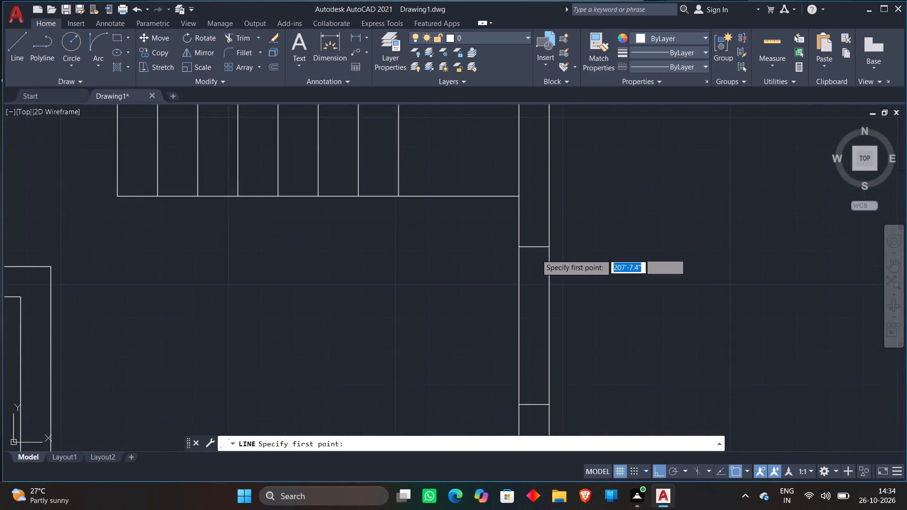
click(535, 243)
scroll(531, 298, down, 2)
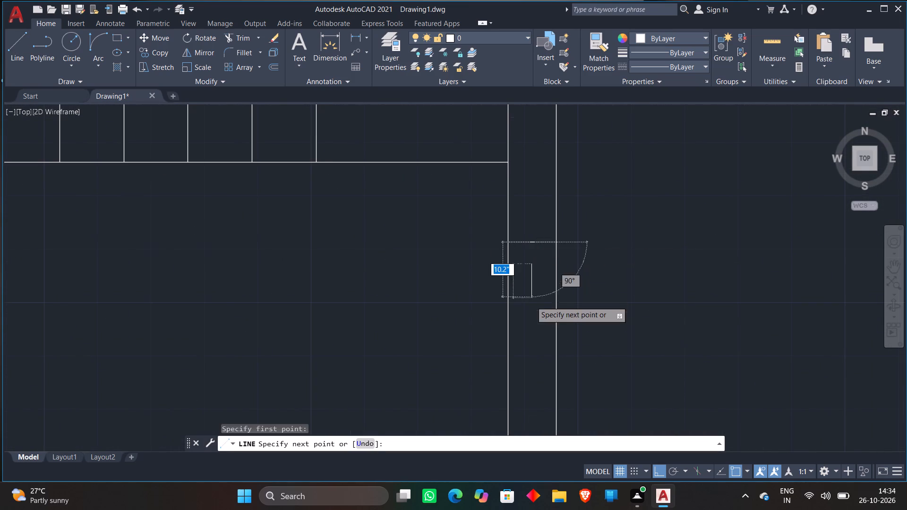
middle_drag(531, 301, 524, 211)
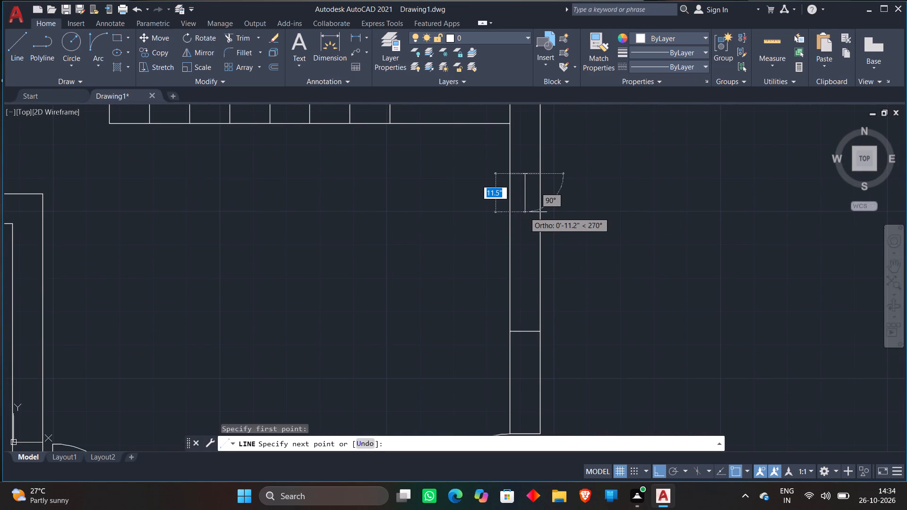
scroll(529, 243, down, 1)
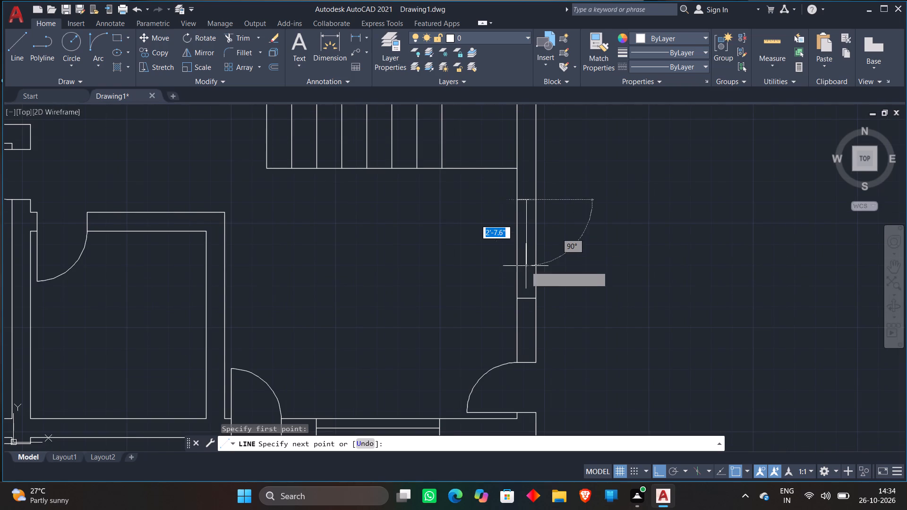
click(525, 306)
key(space)
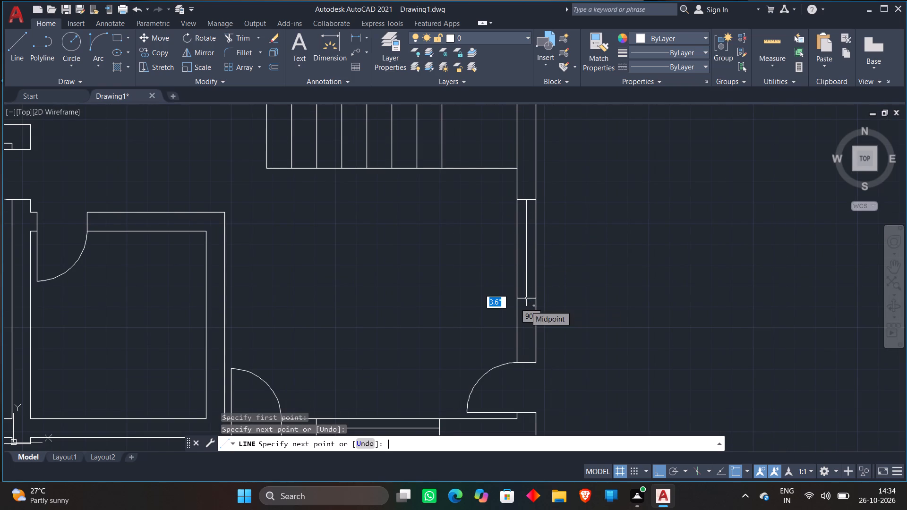
Trim the end of that centre line projecting below the opening's lower line.
scroll(526, 301, down, 2)
scroll(532, 297, up, 1)
text(tr)
key(space)
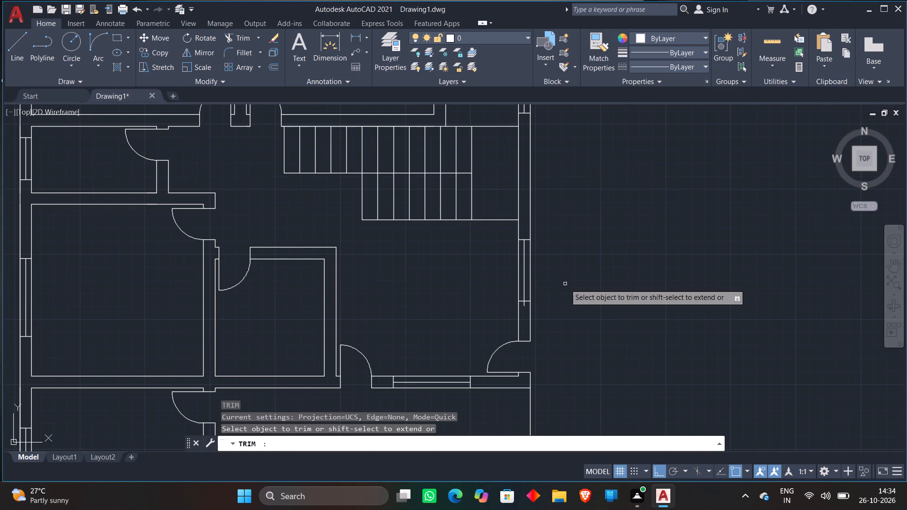
scroll(534, 339, up, 3)
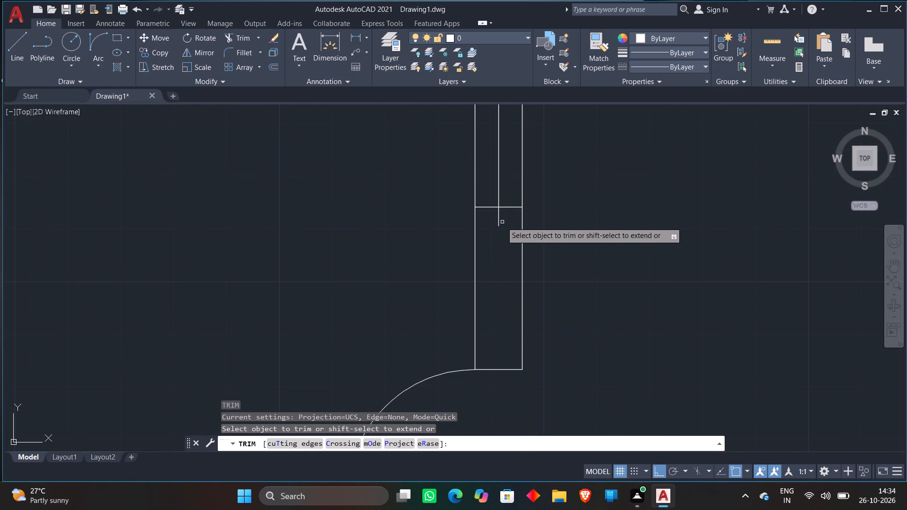
click(500, 221)
key(space)
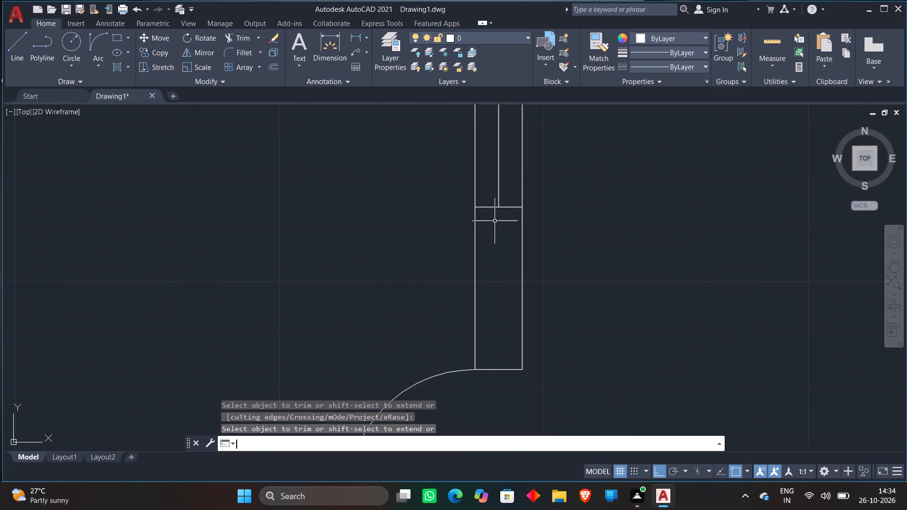
Copy the bottom-wall window beside the entrance door about 10'-7.5" left into the small central room's bottom wall.
scroll(483, 396, down, 4)
scroll(462, 292, up, 1)
middle_drag(462, 292, 462, 292)
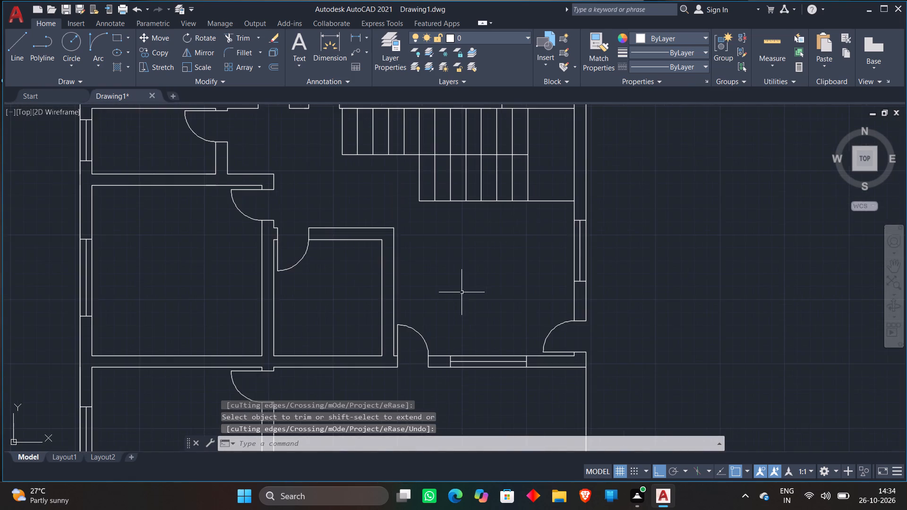
middle_drag(462, 292, 453, 189)
scroll(459, 208, up, 2)
click(400, 294)
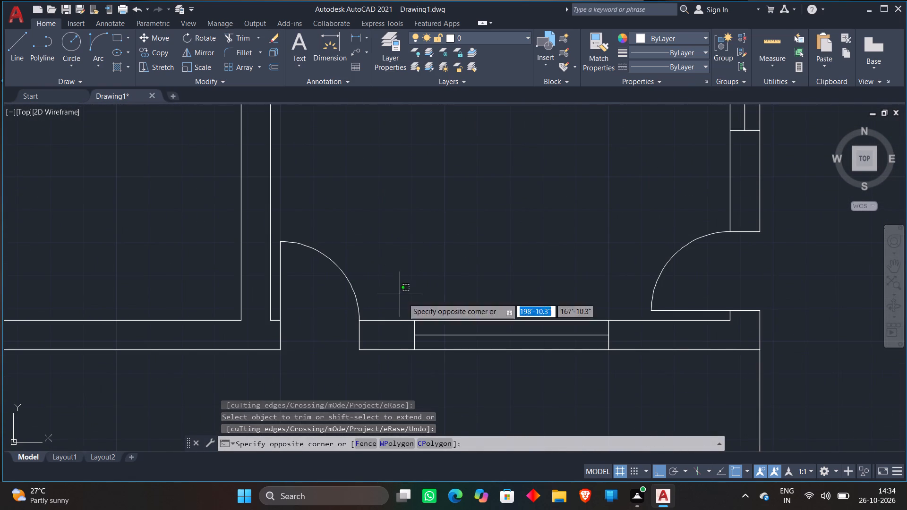
click(639, 399)
right_click(603, 376)
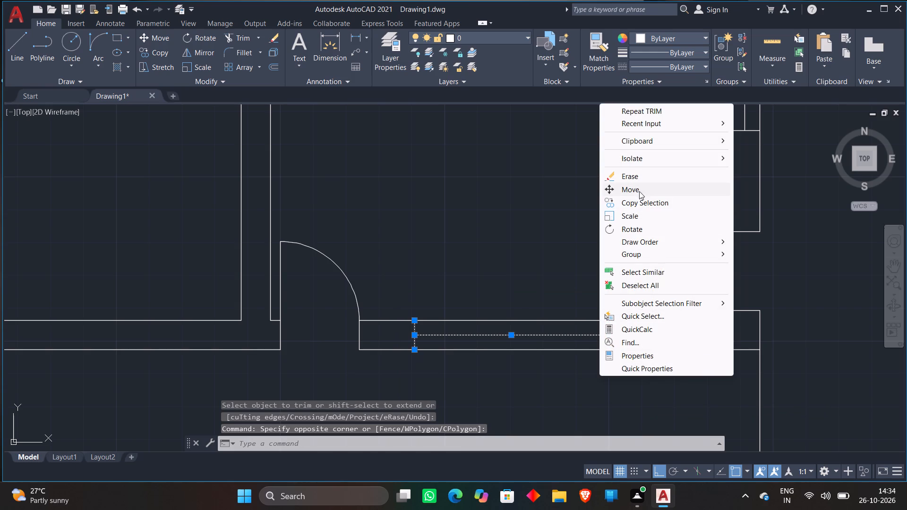
click(639, 203)
click(541, 331)
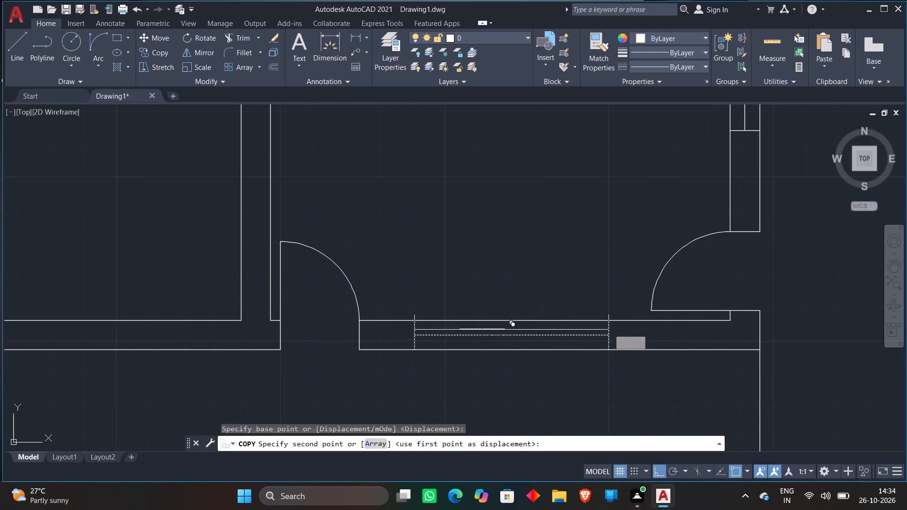
middle_drag(122, 290, 333, 275)
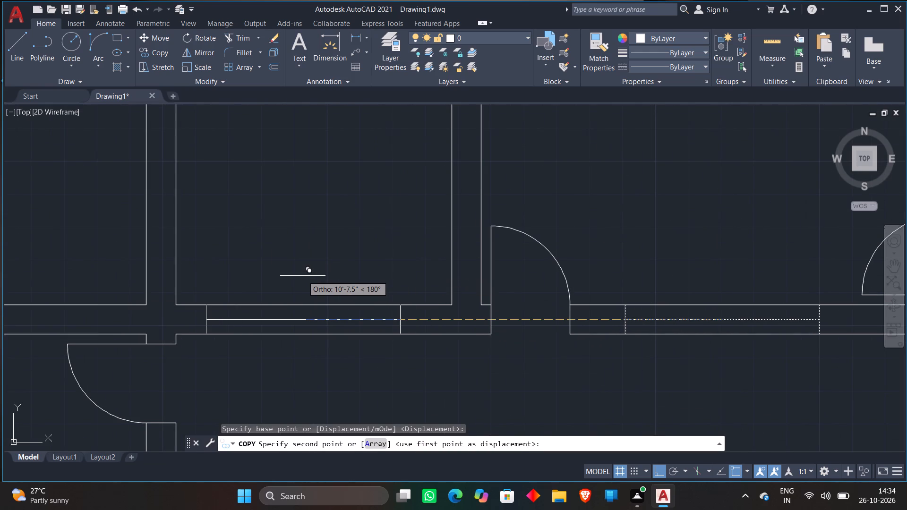
click(303, 276)
key(space)
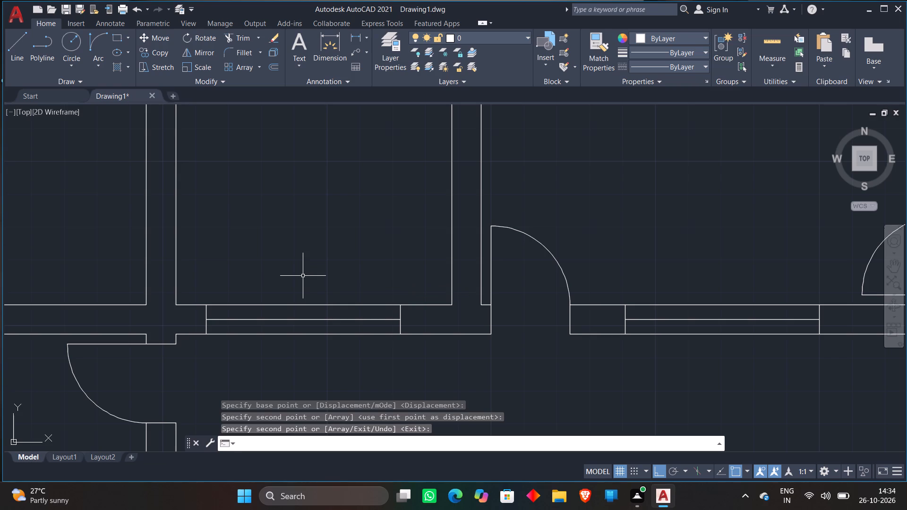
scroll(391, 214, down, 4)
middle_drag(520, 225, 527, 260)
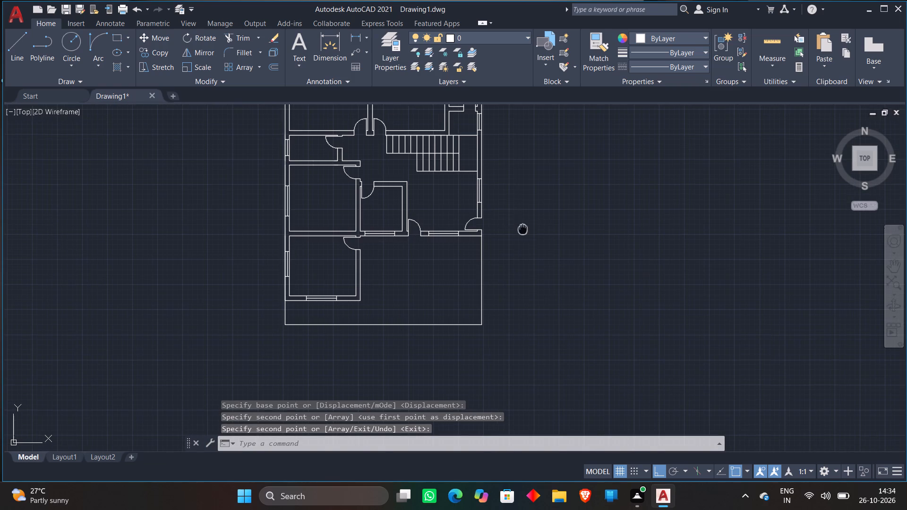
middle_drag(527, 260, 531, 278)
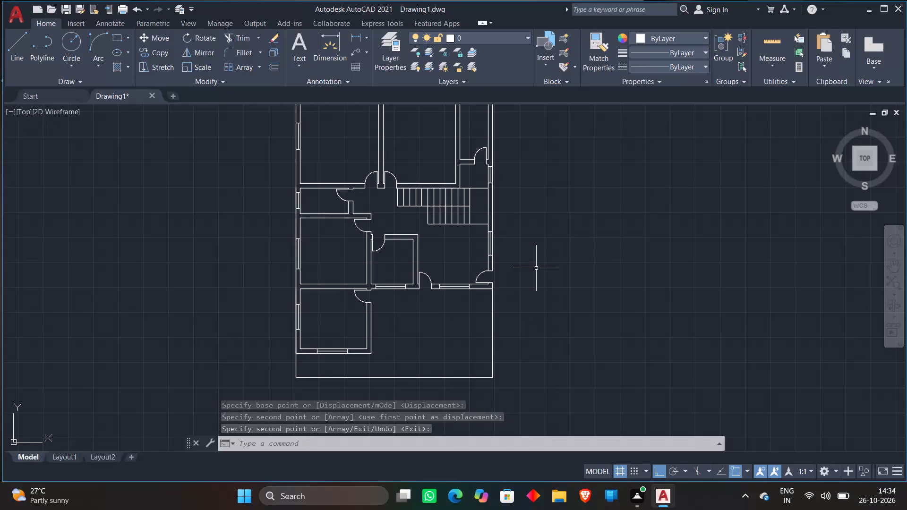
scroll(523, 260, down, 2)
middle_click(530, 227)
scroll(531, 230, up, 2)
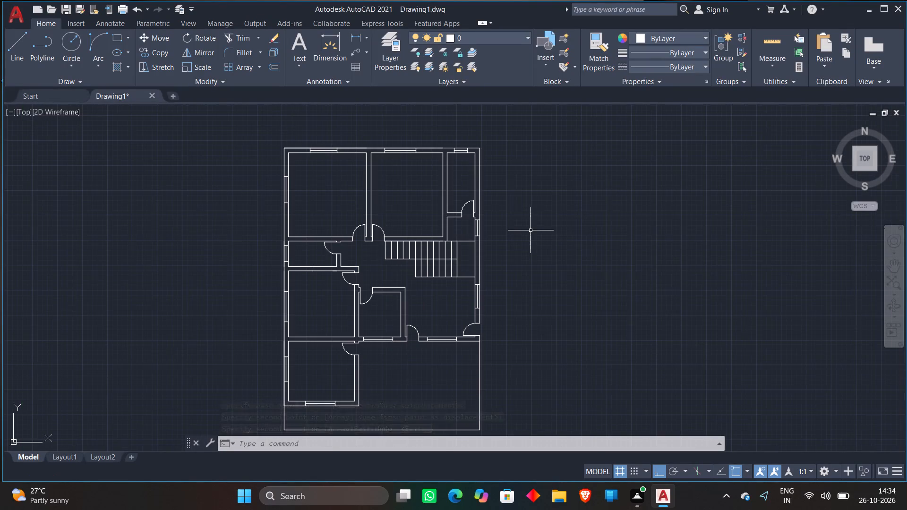
Begin single-line text in the empty area left of the plan, height 1, rotation 0, with the lines BEDROOM and 13'X14.
text(text)
click(575, 253)
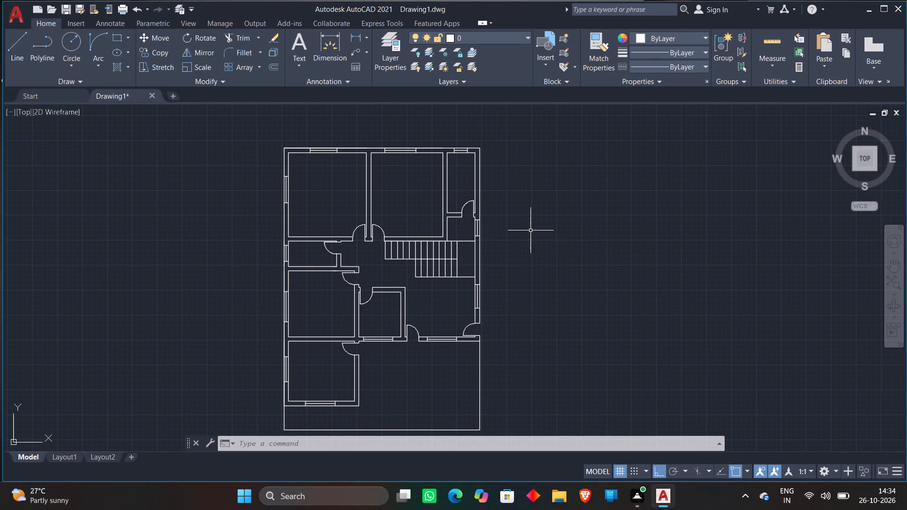
click(150, 248)
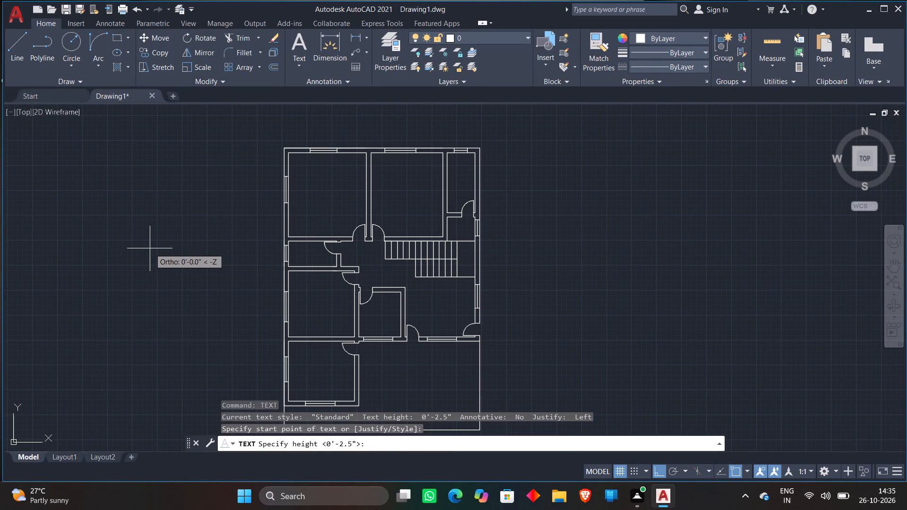
key(1)
key(Return)
key(0)
key(Return)
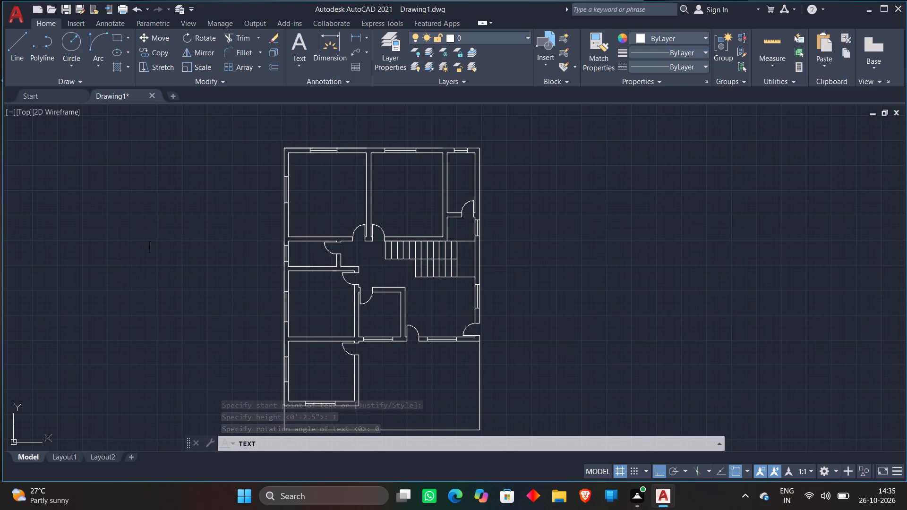
text(BEDROOM)
key(Return)
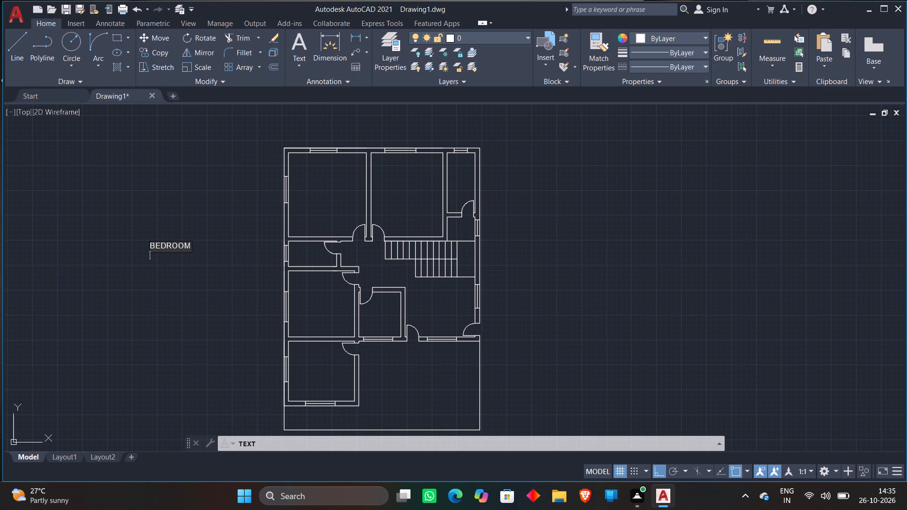
text(13'X)
text(14)
key(Return)
Add a second bedroom label below, with the lines BEDROOM and 12'X14'.
text(BEDR)
text(OOM)
key(Return)
text(132)
key(apostrophe)
key(BackSpace)
key(BackSpace)
key(BackSpace)
text(2'X)
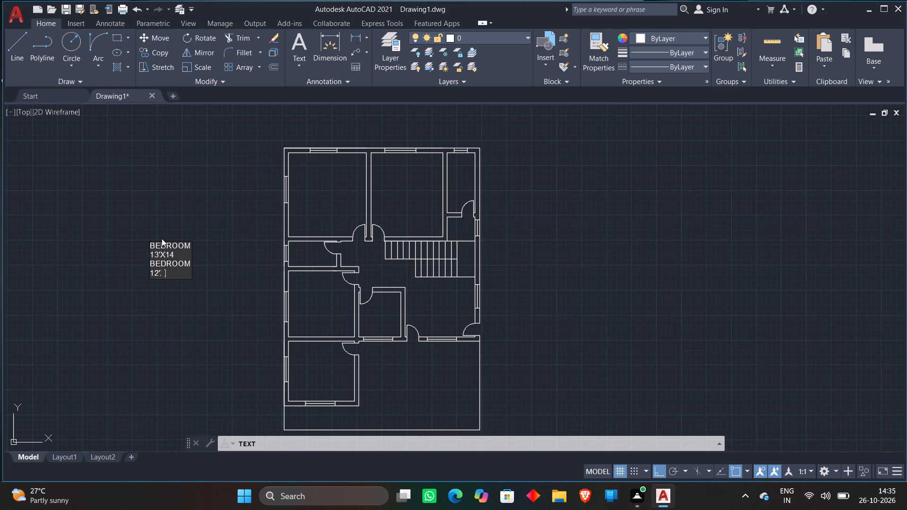
text(14)
key(apostrophe)
key(Return)
Add a bathroom label on the following two lines, reading BATH/WC and 4'8"X10'.
key(b)
text(AT)
key(h)
text(/WC)
key(Return)
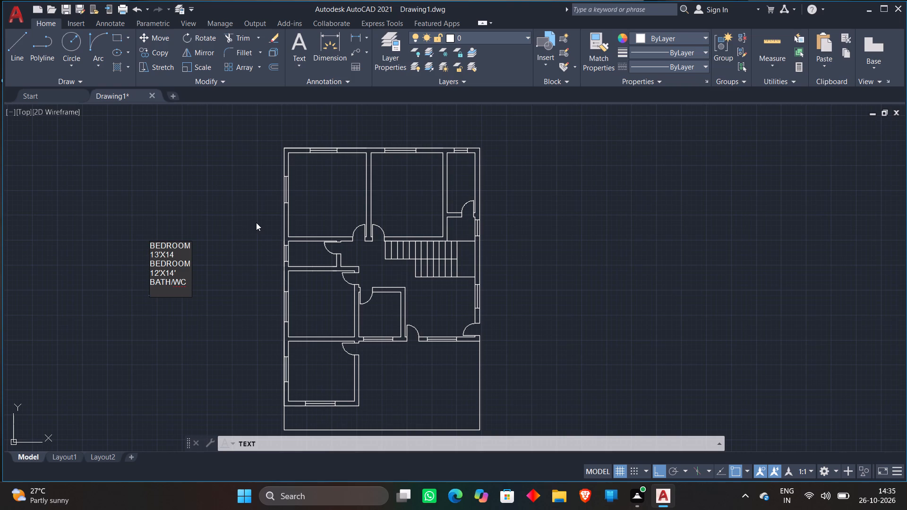
text(4'8"X10')
key(Return)
Add a second bathroom label on the following two lines, reading BATH/WC and 4'8"X8'.
key(b)
key(BackSpace)
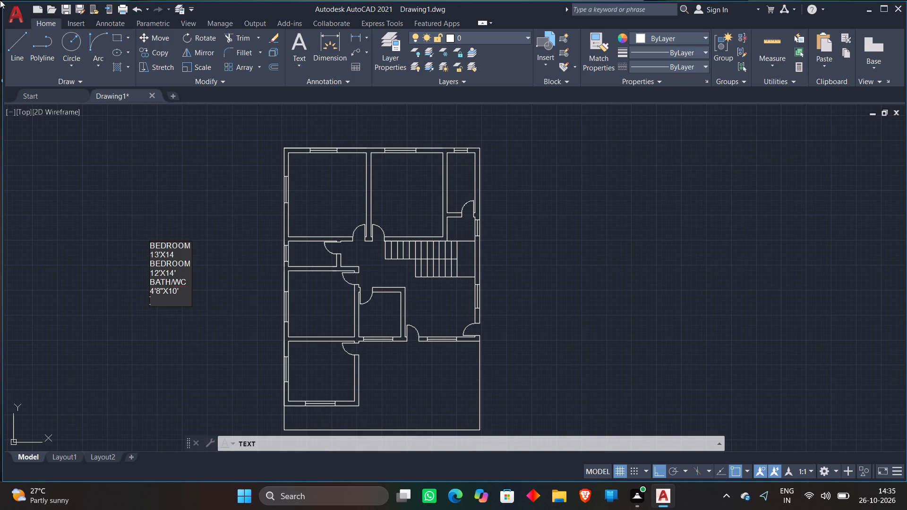
text(BATH/WC)
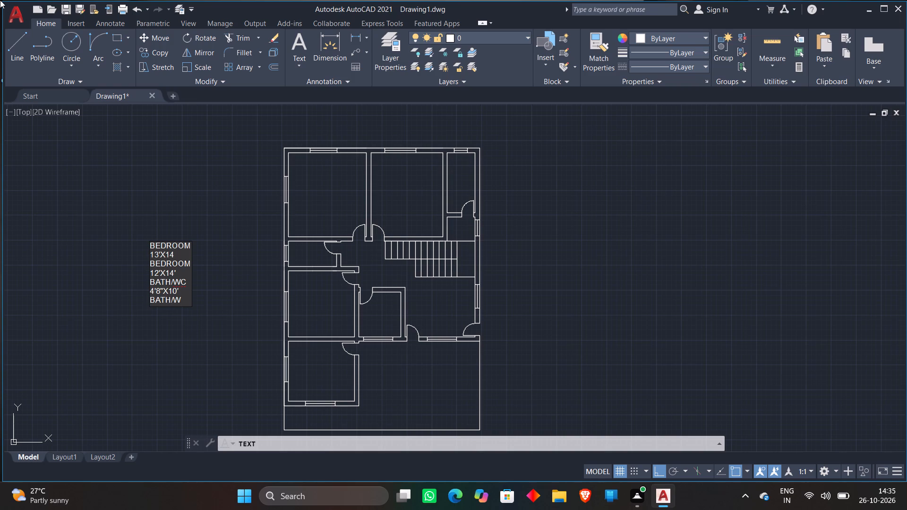
key(Return)
text(4'8")
text(X8')
key(Return)
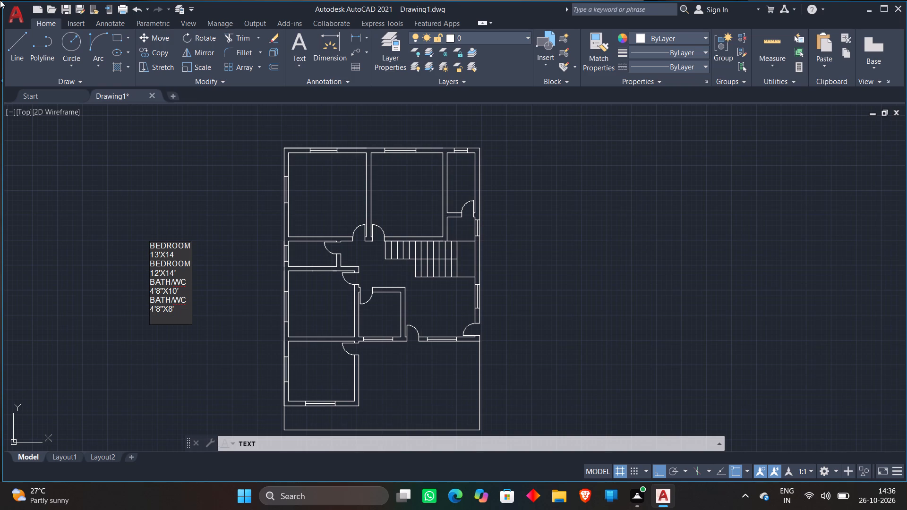
Add a third bedroom label to the text list, with the lines BEDROOM and 11'X11'.
text(BEDROOM)
key(Return)
text(11'X)
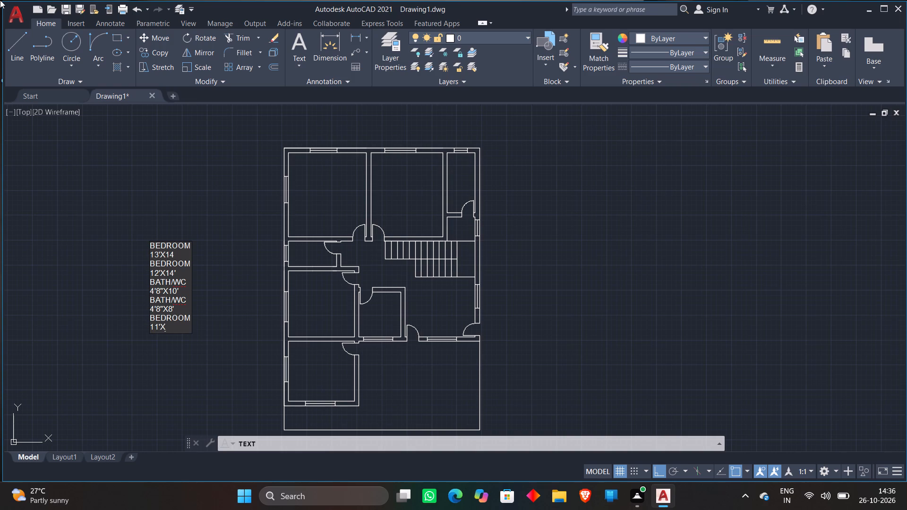
text(11')
key(Return)
Add a kitchen label to the text list, with the lines KITCHEN and 7'X7'6".
text(KITCHEN)
key(Return)
text(7'X)
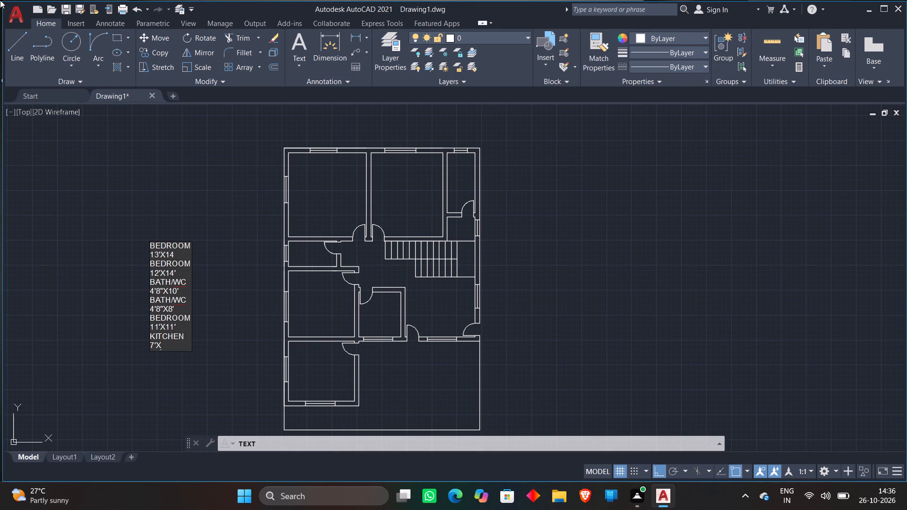
text(7'6")
key(Return)
Add a hall label to the text list, with the lines HALL and 11'8"X15'8".
text(HALL)
key(Return)
text(11'8")
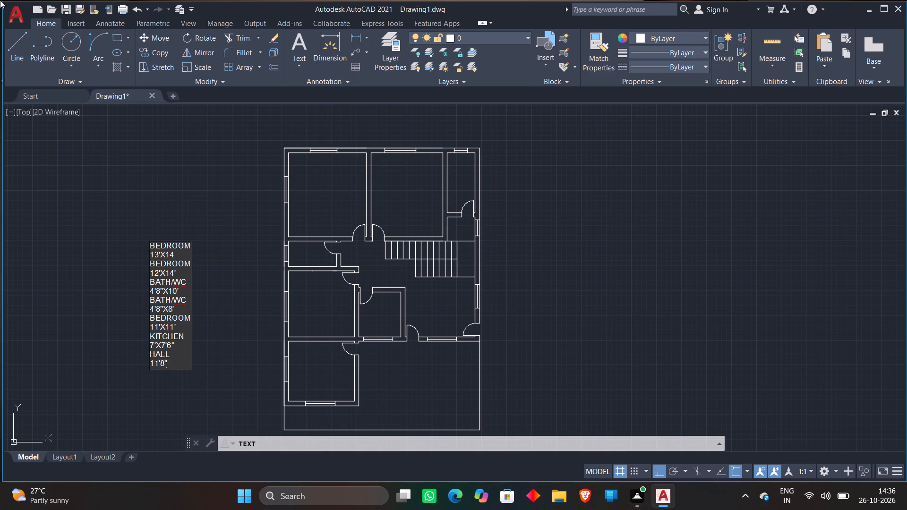
key(x)
text(15'8")
key(Return)
Add a drawing-room label to the text list, with the lines DRAWING and 10'X11'.
text(DRAWING)
key(Return)
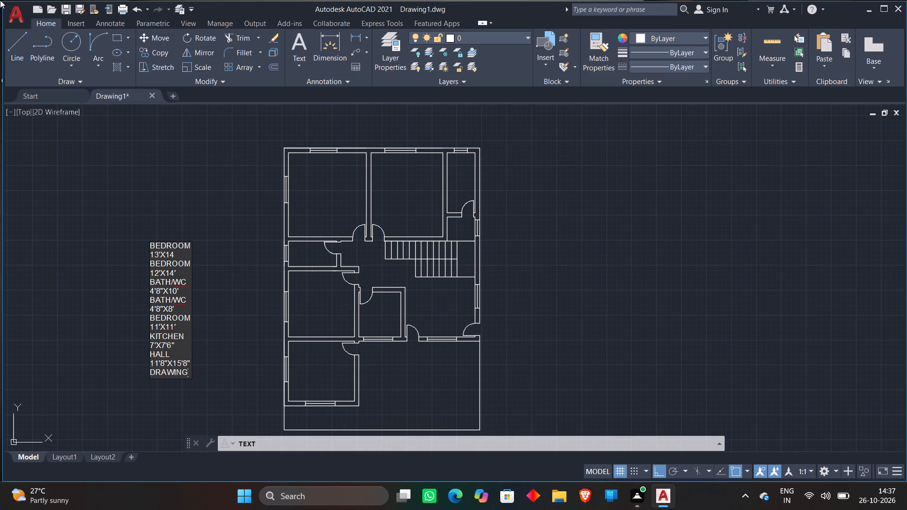
text(10'X)
text(11')
key(Return)
Add the line INFRA HOME STUDIO below the drawing-room label.
text(INFRA)
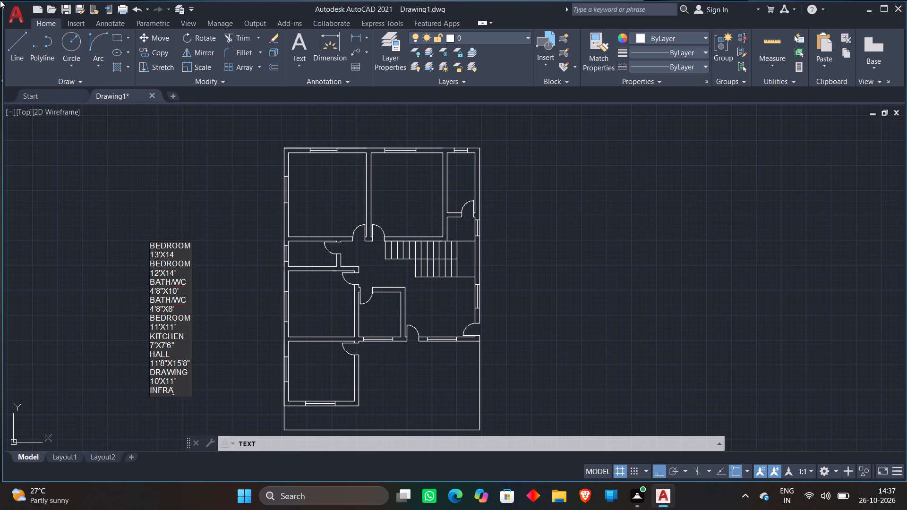
key(space)
text(HOME STUDIO)
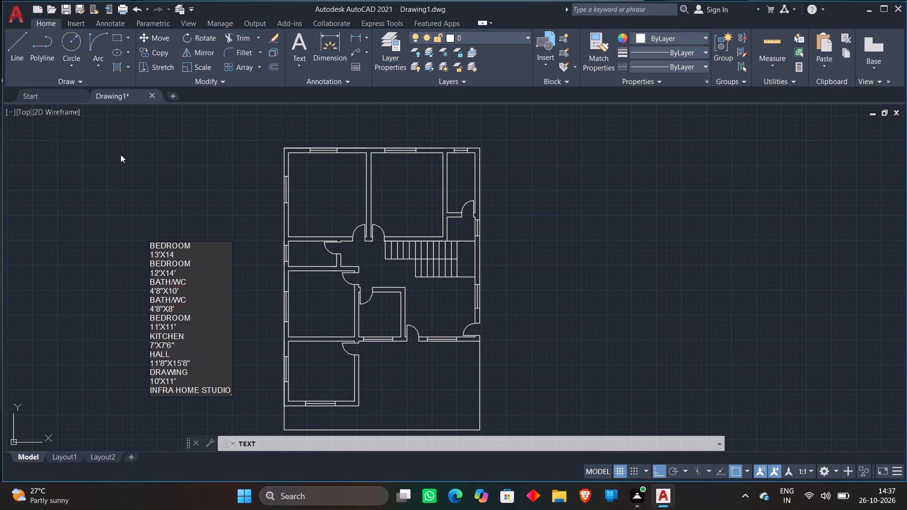
key(Return)
Add a varandah label to the text list, with the lines VARANDAH and 19'10"X10'9".
text(VARANDAH)
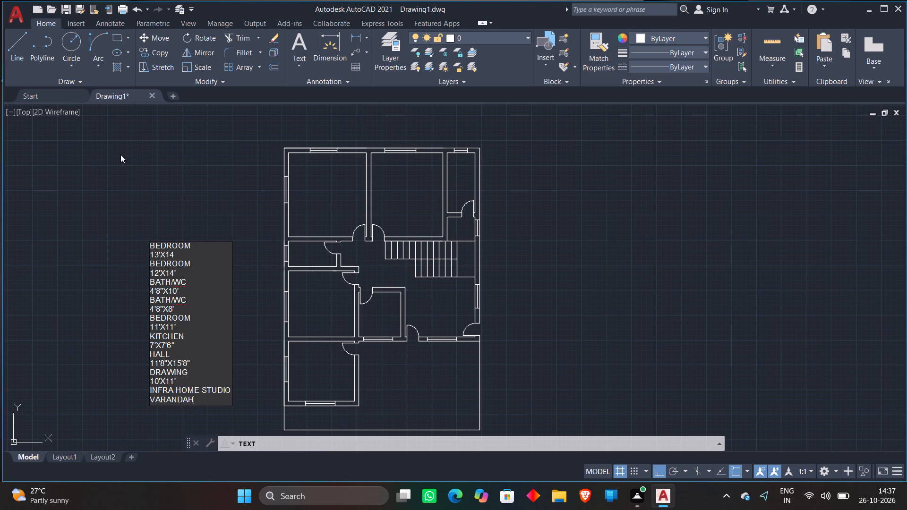
key(Return)
text(19'10")
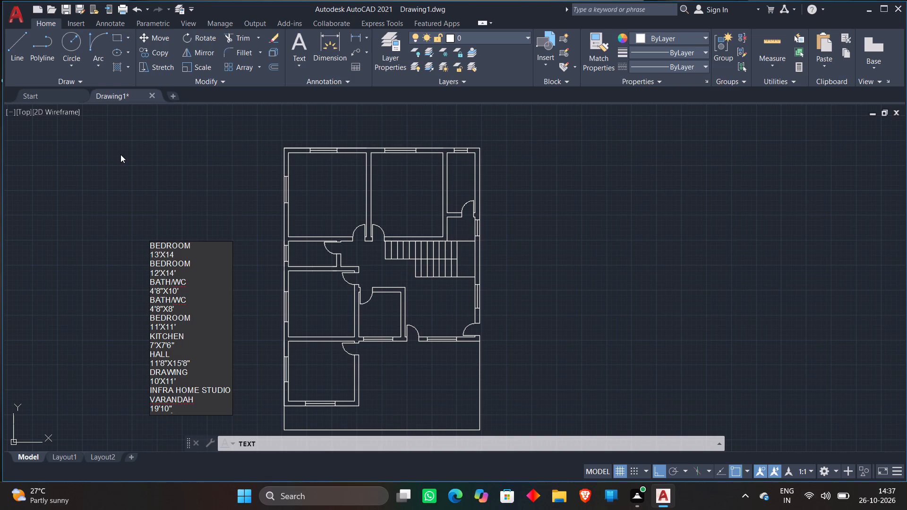
key(x)
text(10'9")
key(Return)
Add the door, window and ventilator tags MD, D1, D2, W and V on separate lines and finish the text list.
text(MD)
key(Return)
key(d)
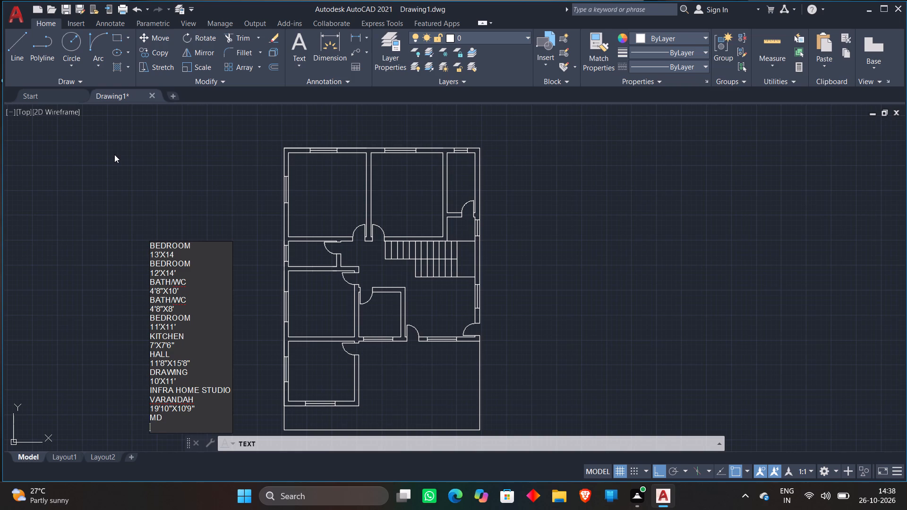
key(1)
key(Return)
text(D2)
key(Return)
key(w)
key(Return)
key(v)
key(Return)
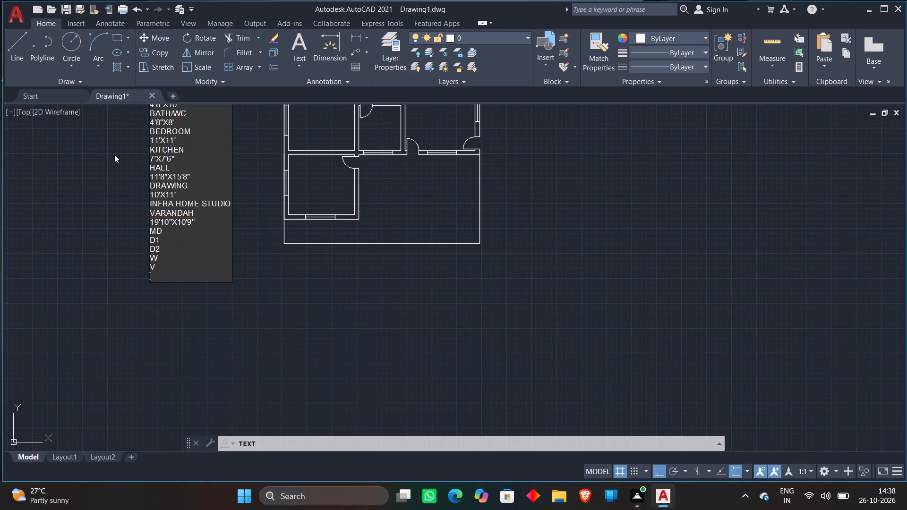
click(112, 155)
key(Return)
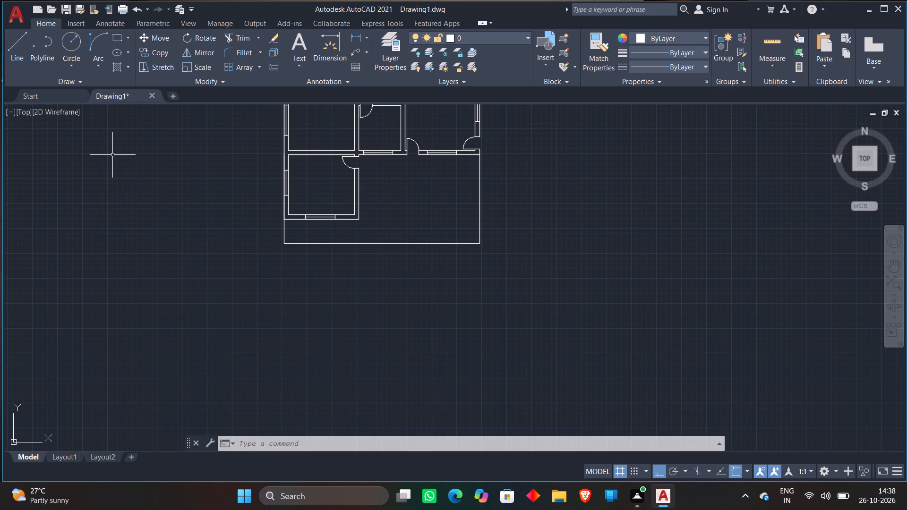
Scale up the whole text list freehand from a base point near the list.
scroll(439, 235, down, 1)
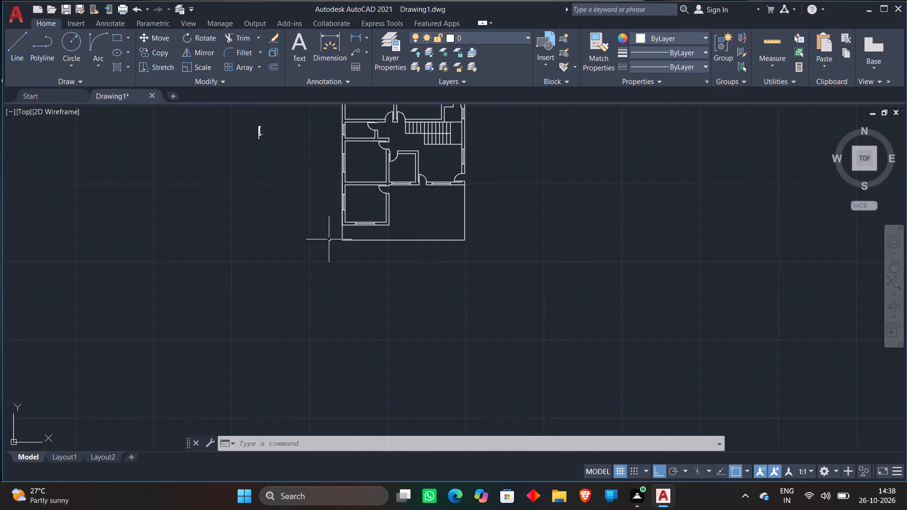
middle_drag(297, 174, 306, 233)
click(216, 159)
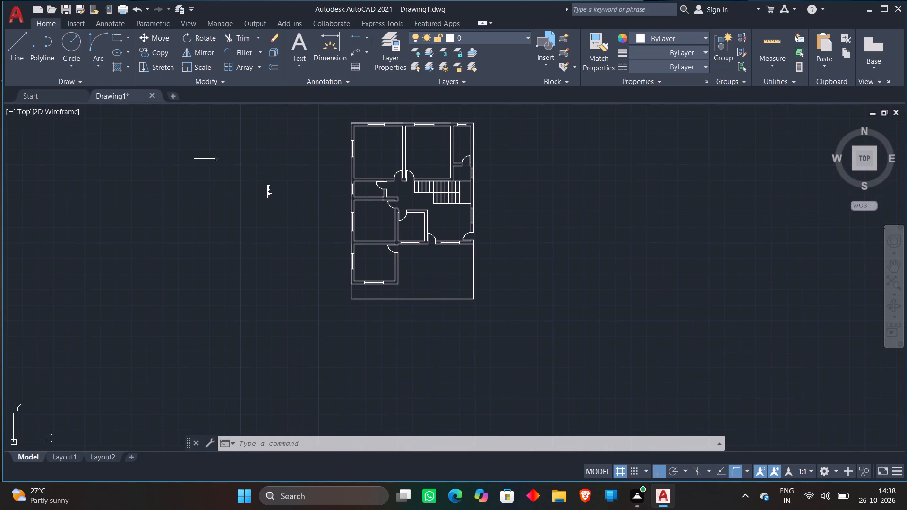
click(299, 235)
right_click(297, 235)
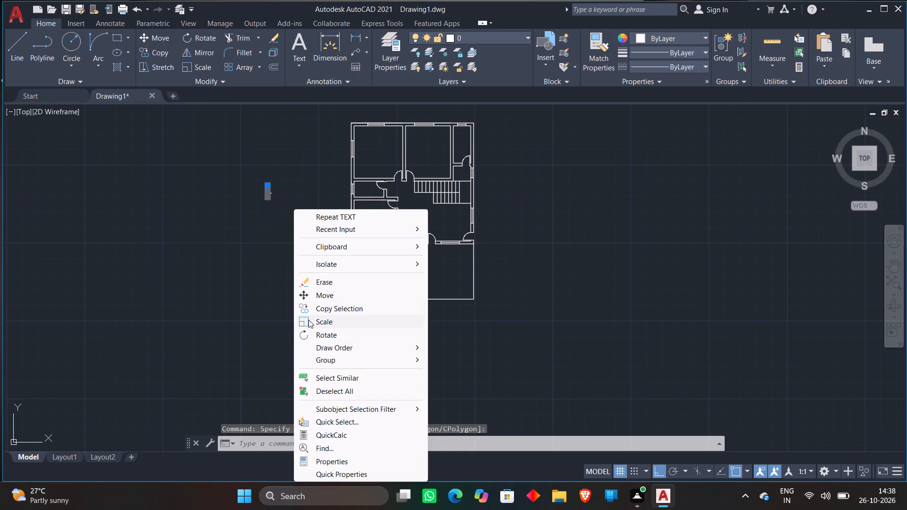
click(308, 320)
click(275, 159)
click(320, 130)
Move the enlarged text list up beside the floor plan's left side, with Ortho off.
scroll(298, 143, down, 2)
click(185, 174)
click(294, 302)
click(163, 34)
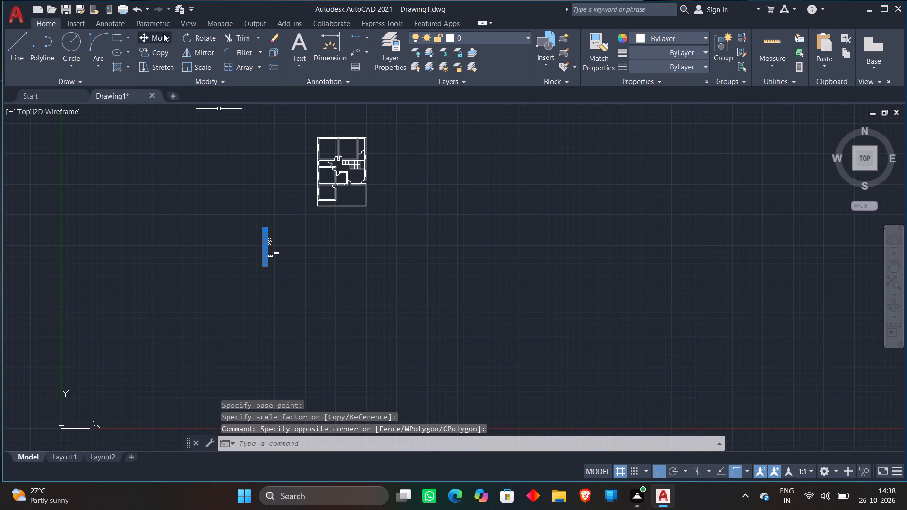
click(265, 239)
scroll(281, 153, up, 2)
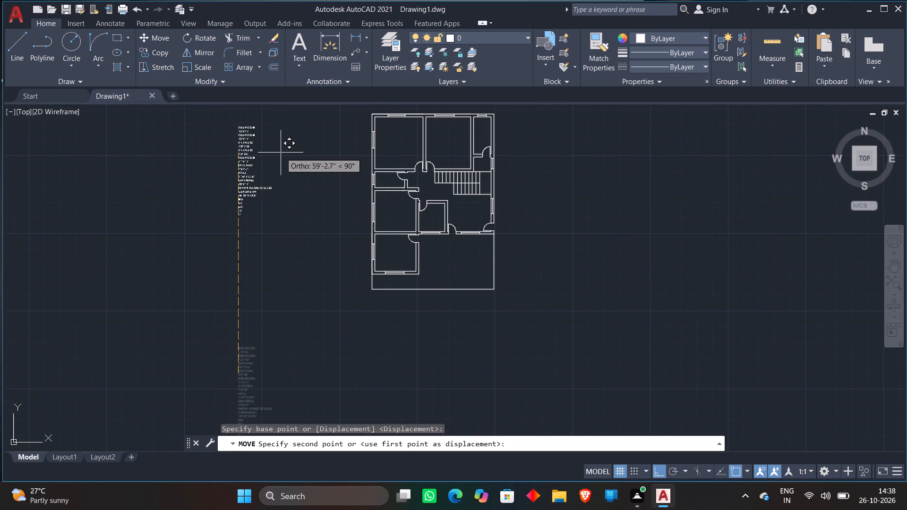
scroll(280, 153, up, 1)
key(F8)
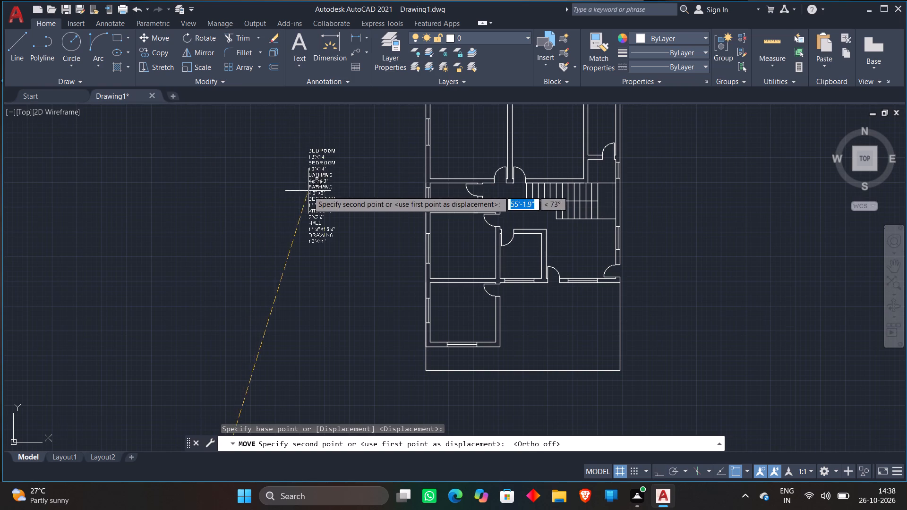
click(308, 191)
middle_drag(301, 153, 299, 170)
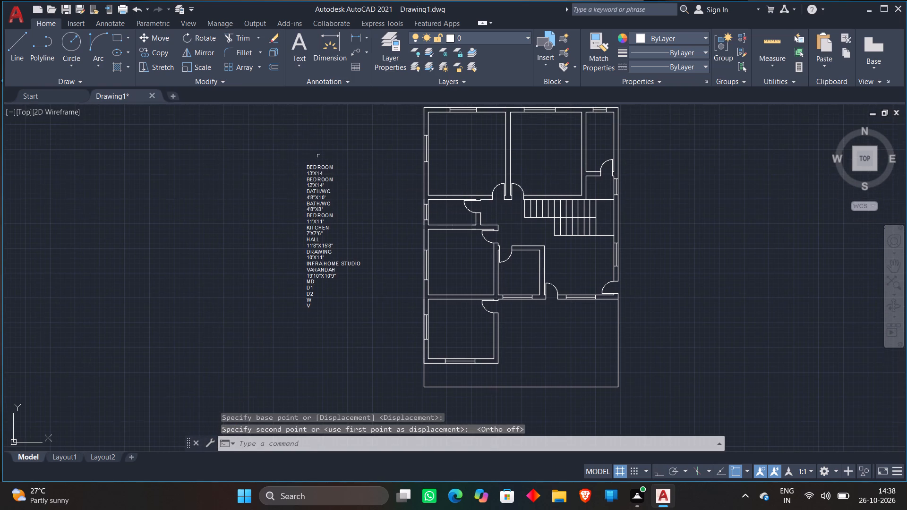
Move the first bedroom label, BEDROOM and 13'X14, into the plan's upper-left room.
scroll(320, 155, up, 2)
click(261, 162)
click(409, 210)
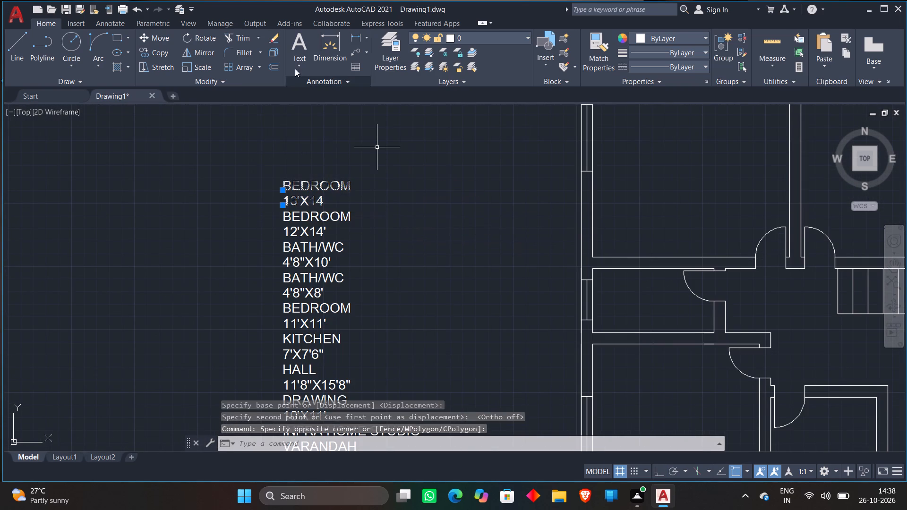
click(142, 37)
click(321, 189)
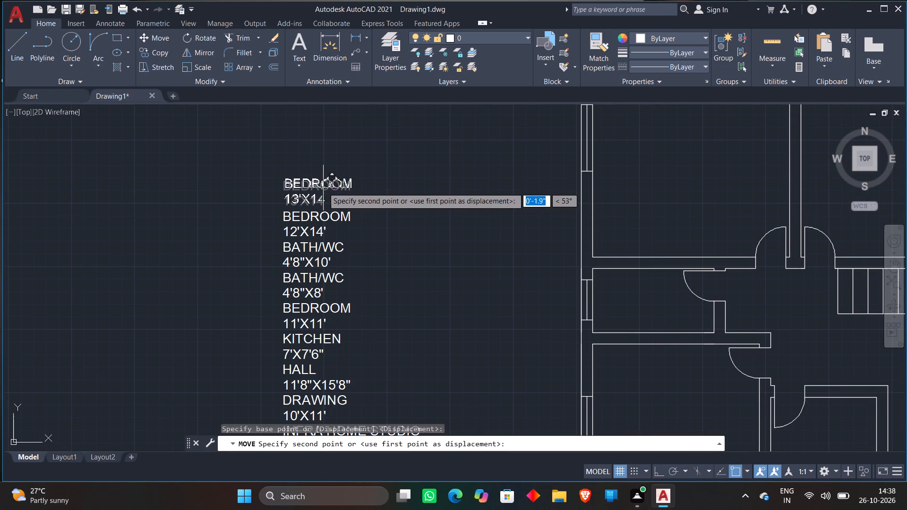
scroll(325, 188, down, 1)
middle_drag(564, 145, 565, 170)
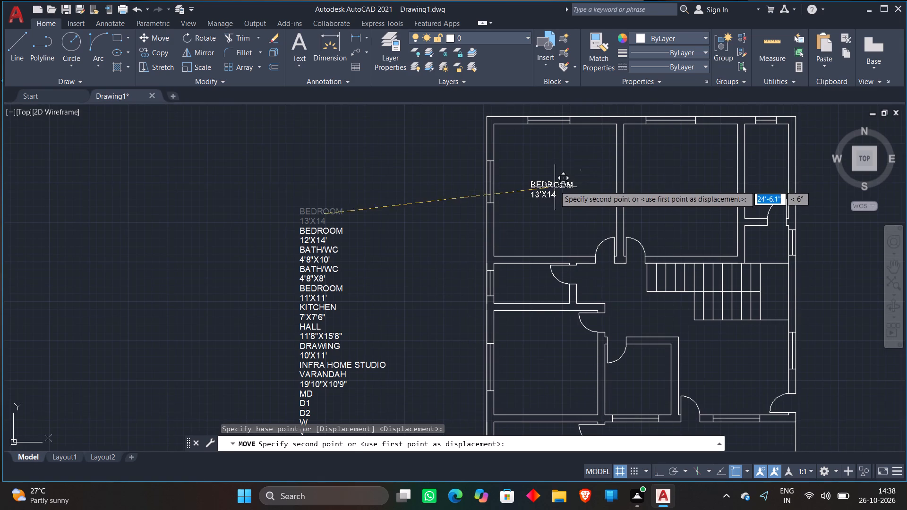
click(559, 175)
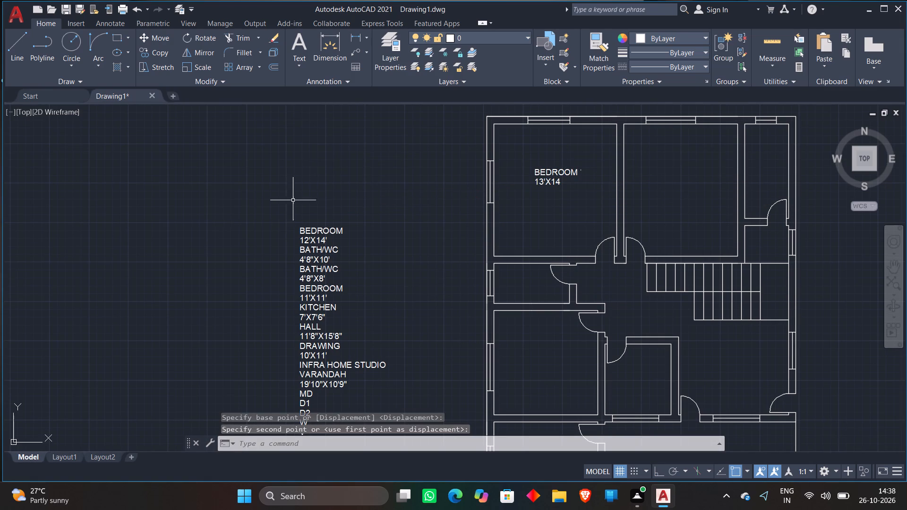
Correct the size line in the upper-left bedroom to read 13'X14'.
click(279, 213)
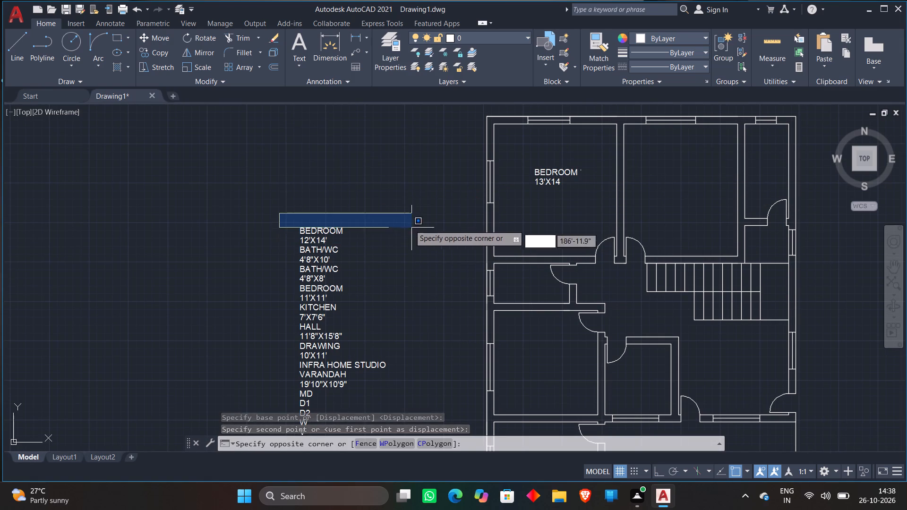
click(379, 161)
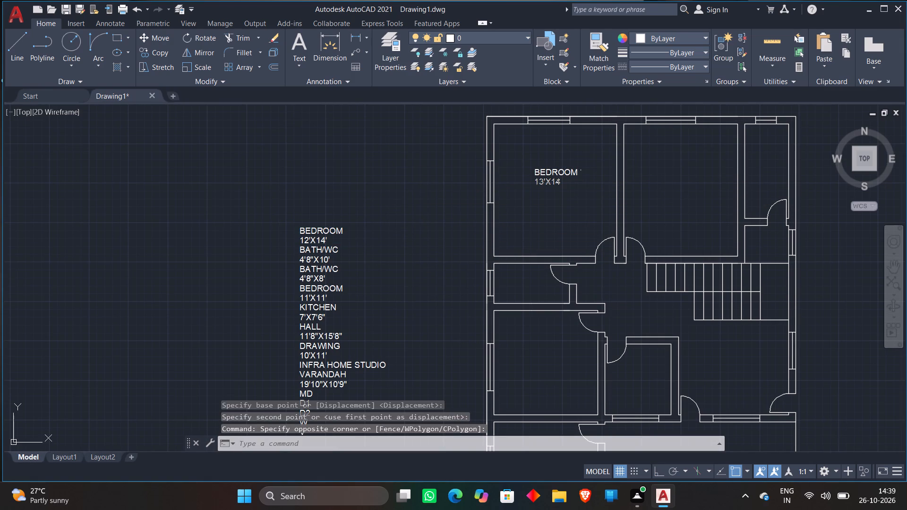
click(558, 181)
scroll(558, 181, up, 2)
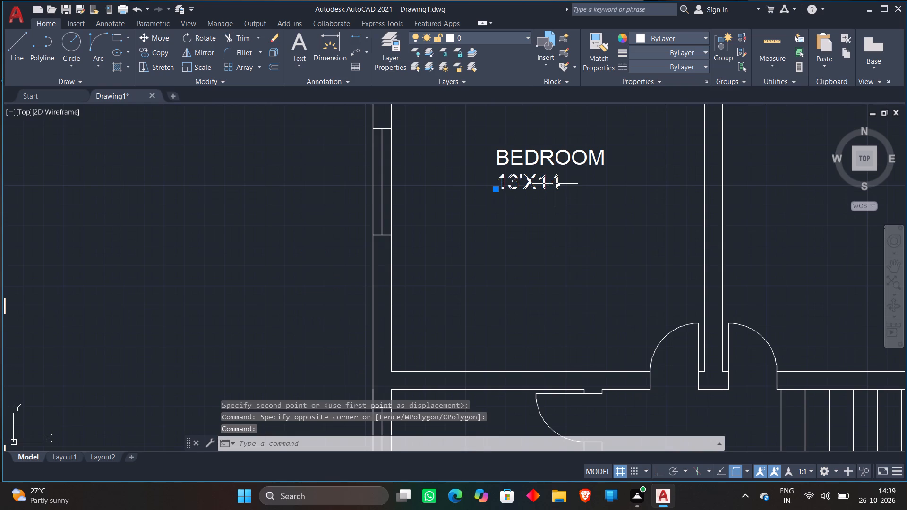
double_click(554, 184)
click(559, 184)
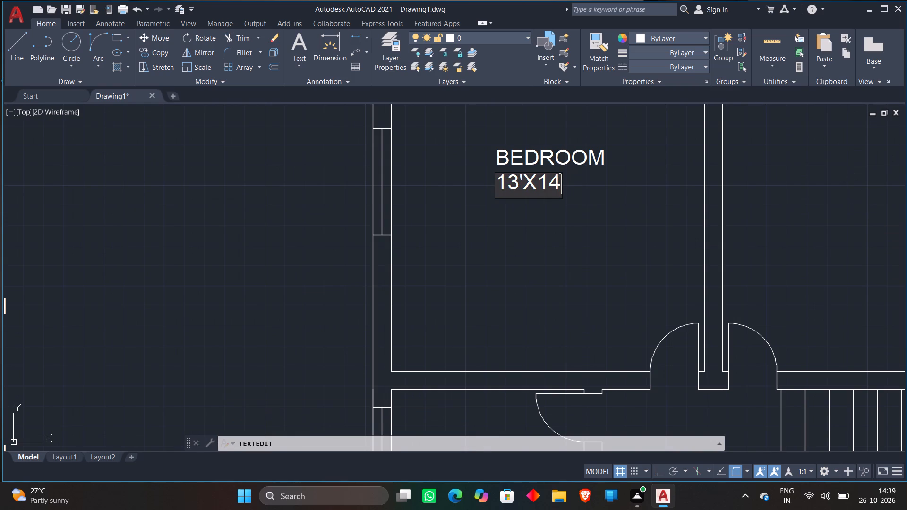
key(apostrophe)
key(Return)
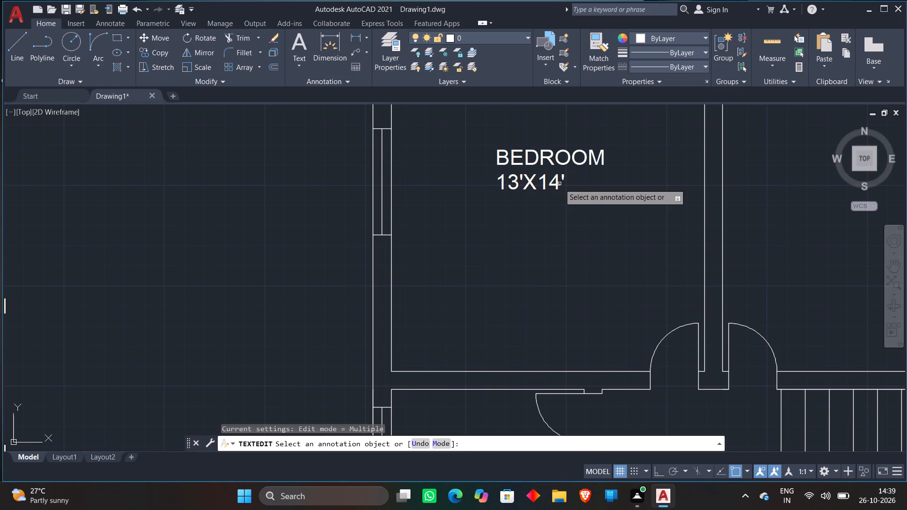
key(Escape)
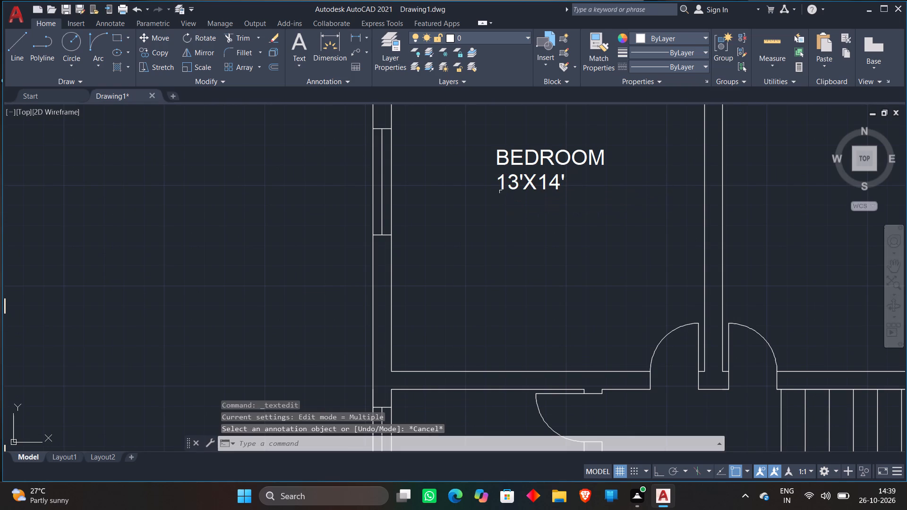
Move the BEDROOM 12'X14' label from the text list into the plan's upper-middle room.
scroll(484, 230, down, 2)
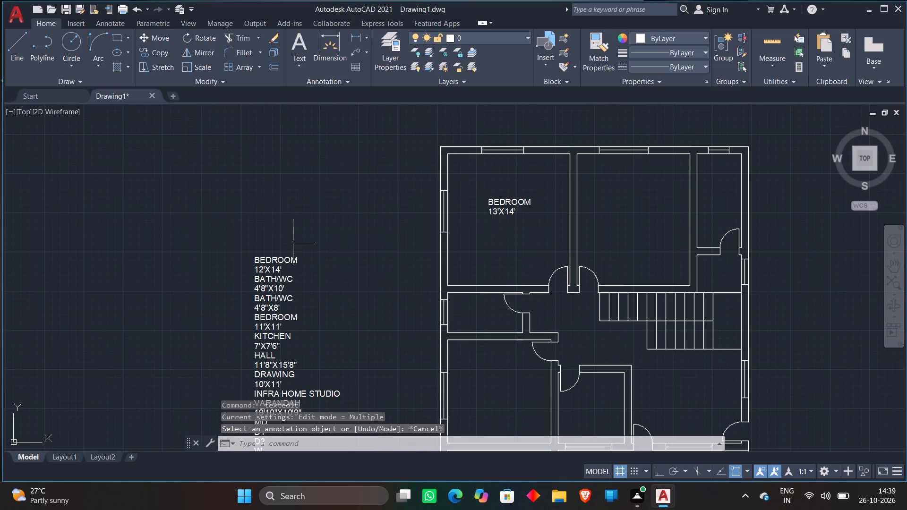
middle_drag(291, 242, 333, 186)
scroll(312, 212, up, 1)
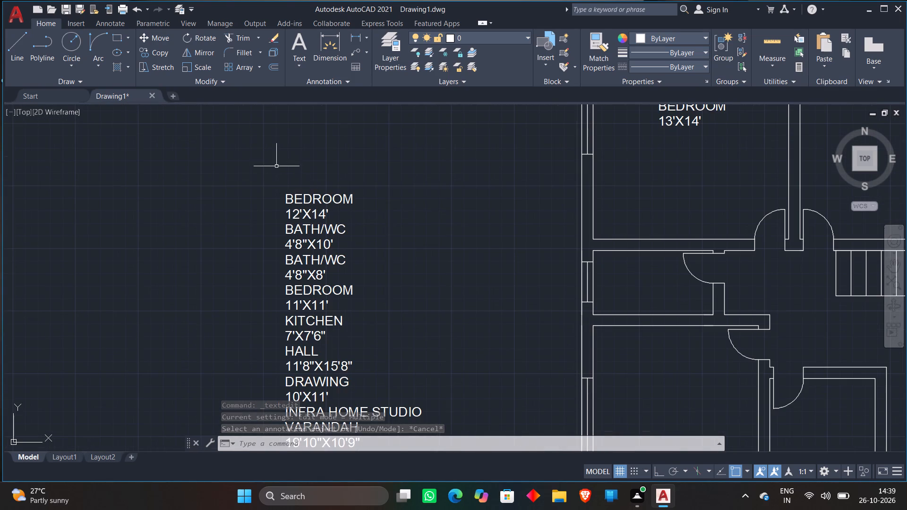
click(276, 166)
click(369, 220)
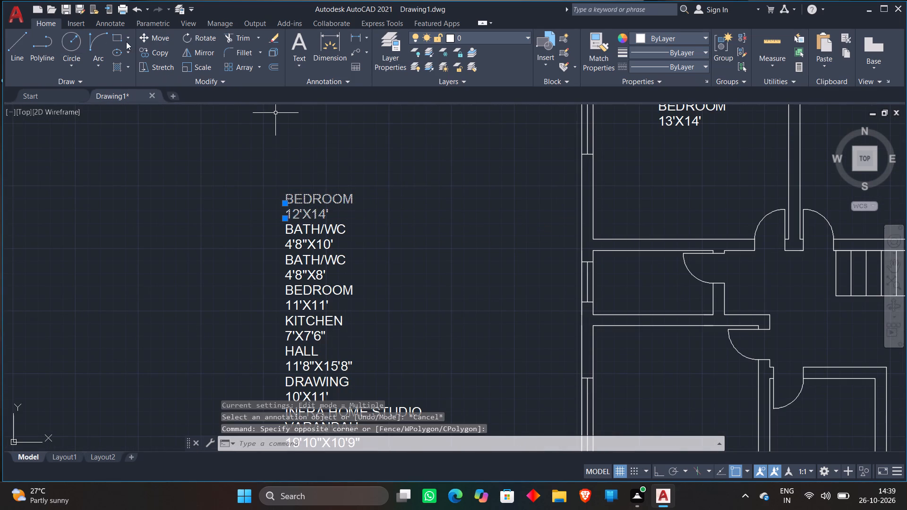
click(141, 42)
click(317, 201)
scroll(446, 187, down, 1)
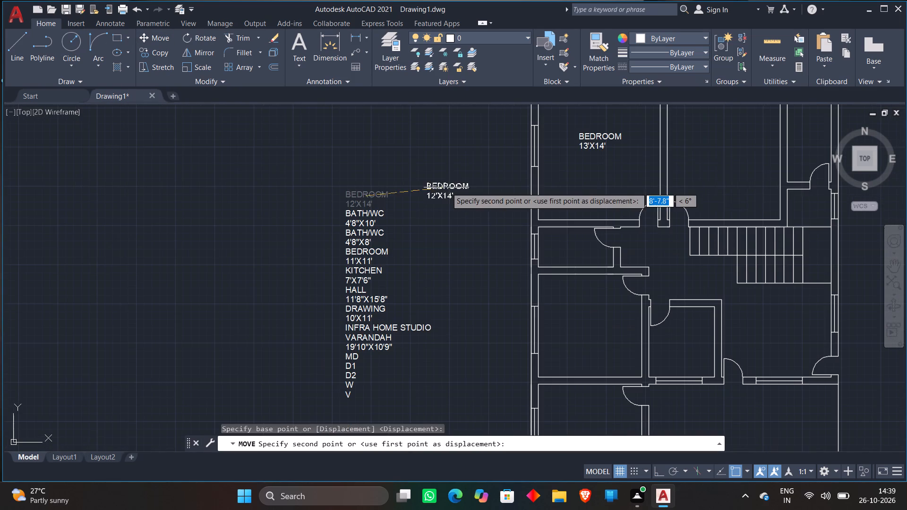
middle_drag(714, 146, 685, 164)
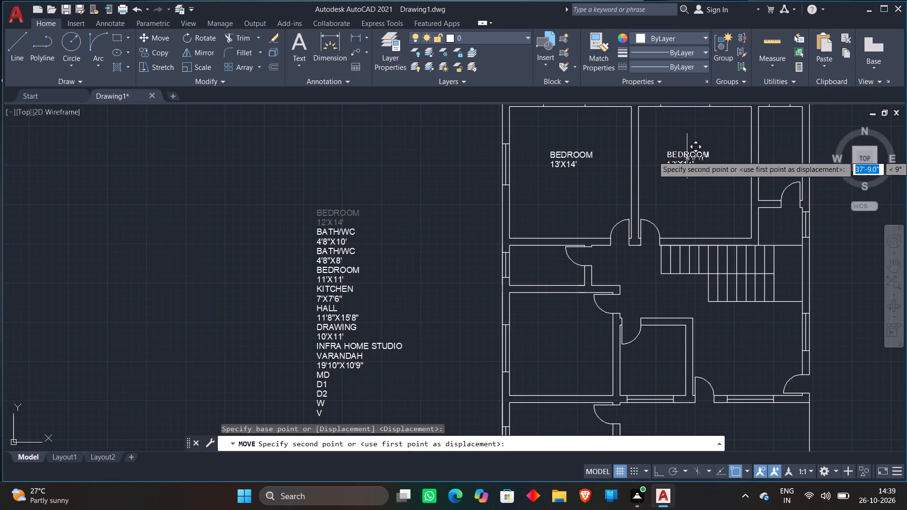
click(687, 156)
Move the BATH/WC 4'8"X10' label from the text list into the narrow room at the plan's upper right.
click(292, 202)
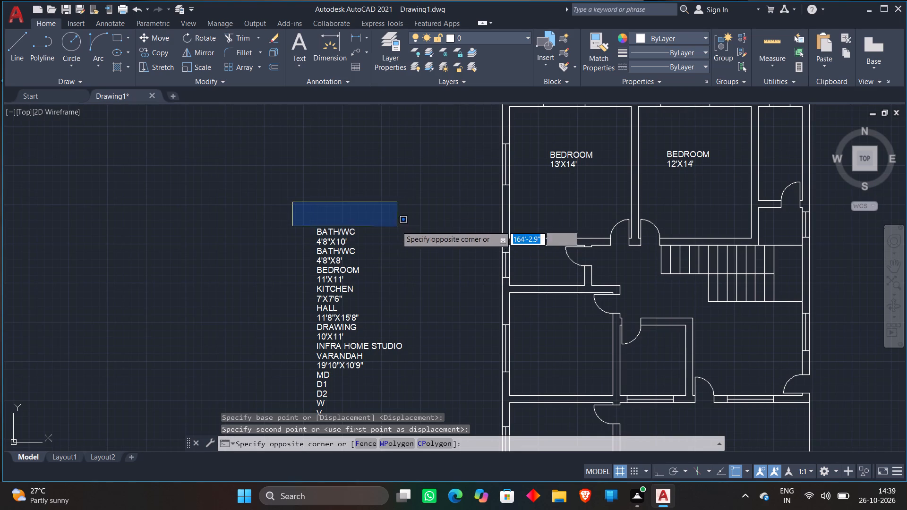
click(398, 245)
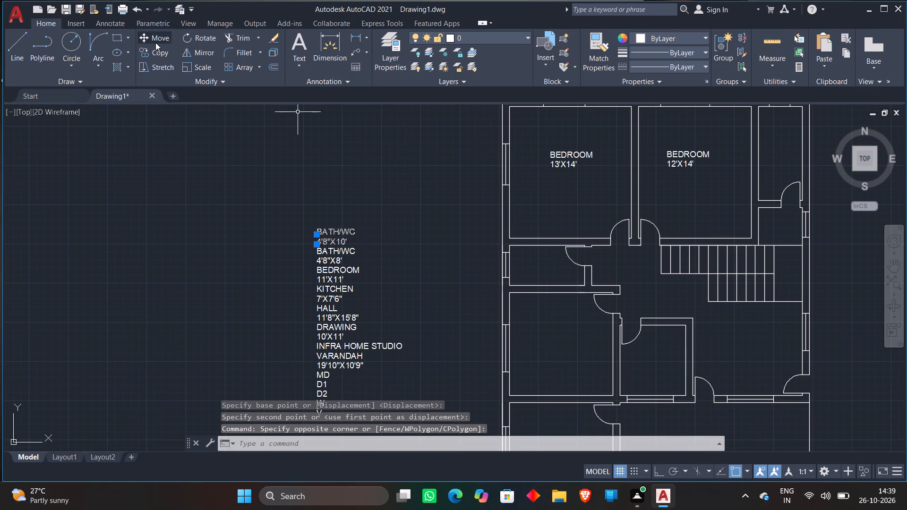
click(155, 35)
click(323, 238)
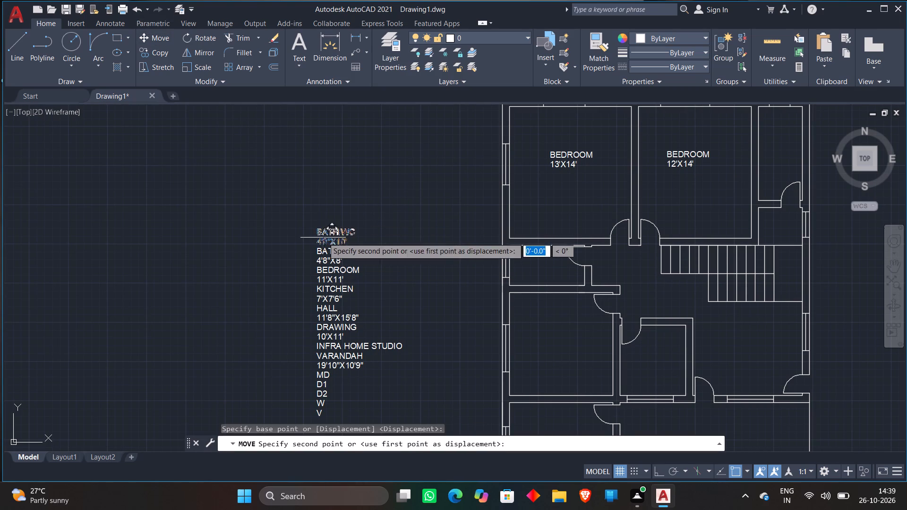
middle_drag(691, 187, 546, 223)
scroll(614, 202, up, 2)
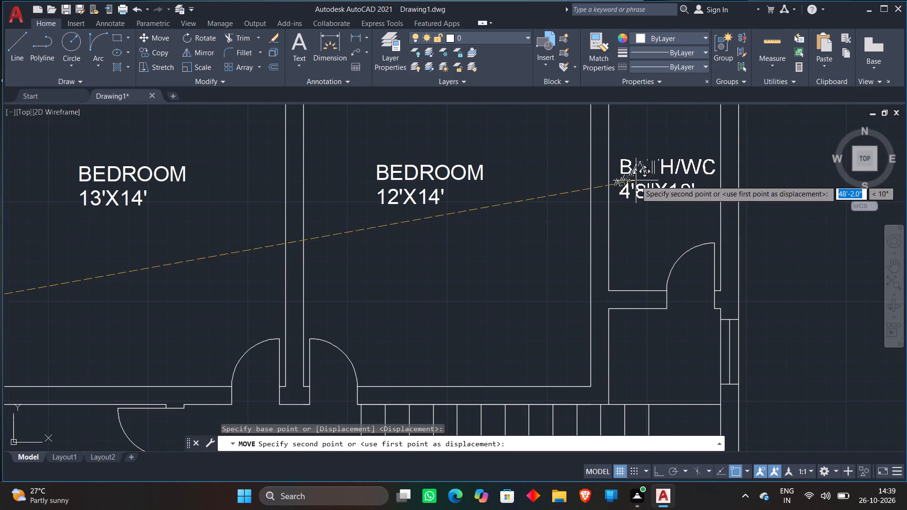
click(636, 180)
scroll(632, 211, down, 3)
scroll(353, 270, up, 2)
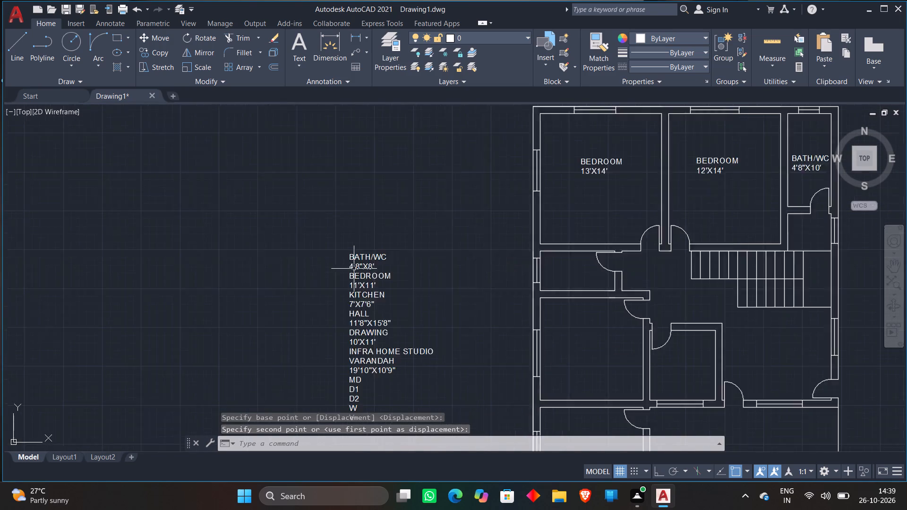
Move the BATH/WC 4'8"X8' label from the text list into the small room directly below the 13'X14' bedroom.
click(326, 215)
click(467, 269)
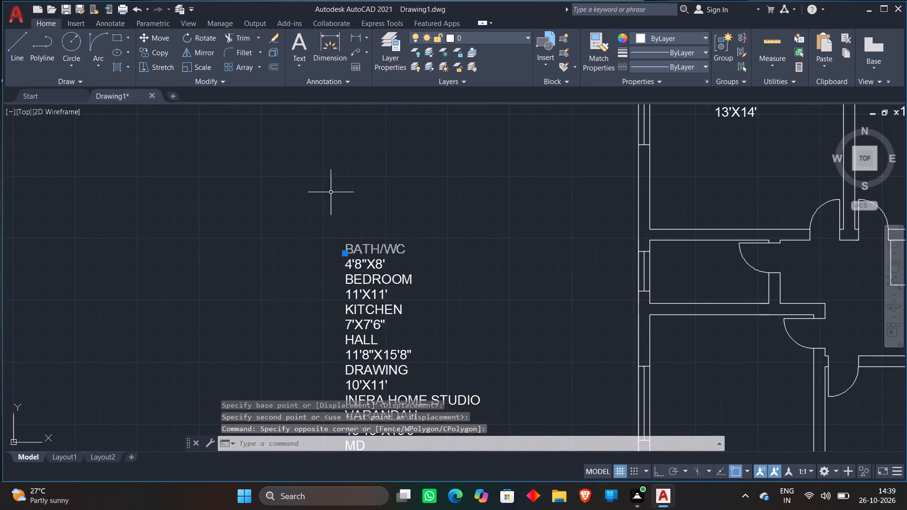
click(360, 268)
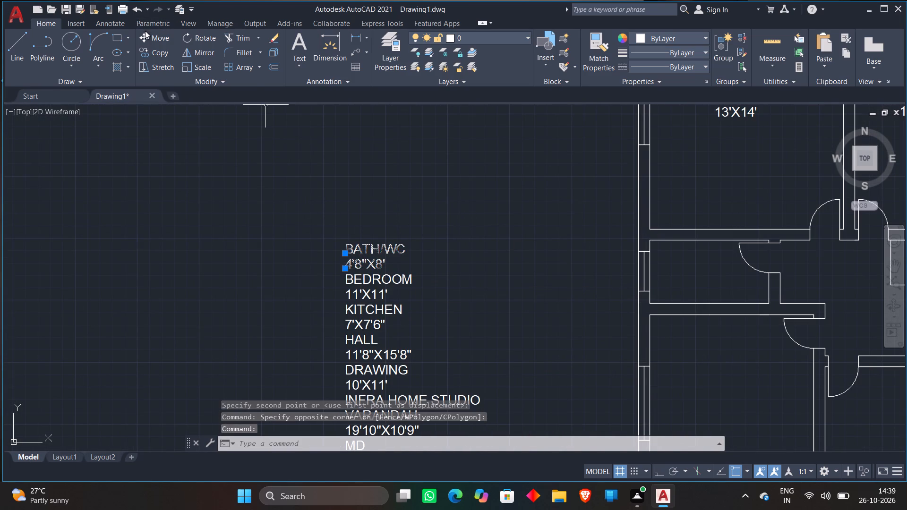
click(152, 37)
click(374, 254)
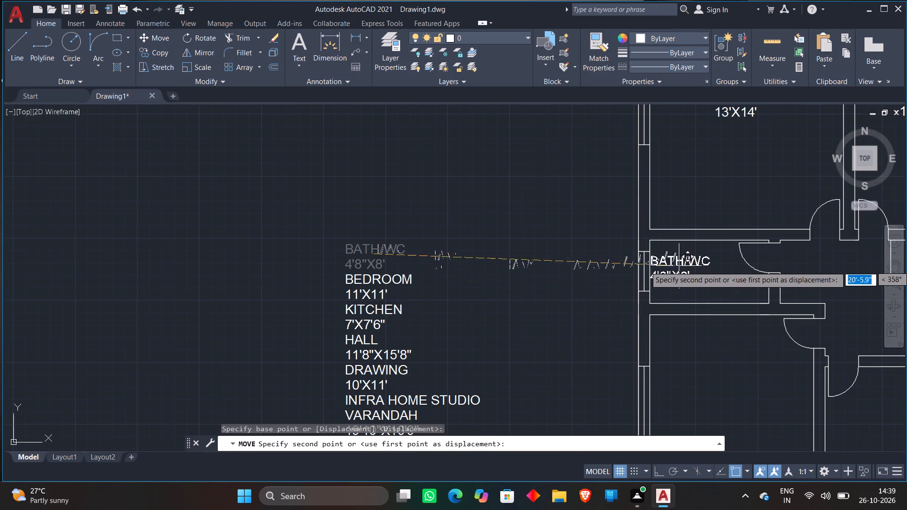
click(704, 272)
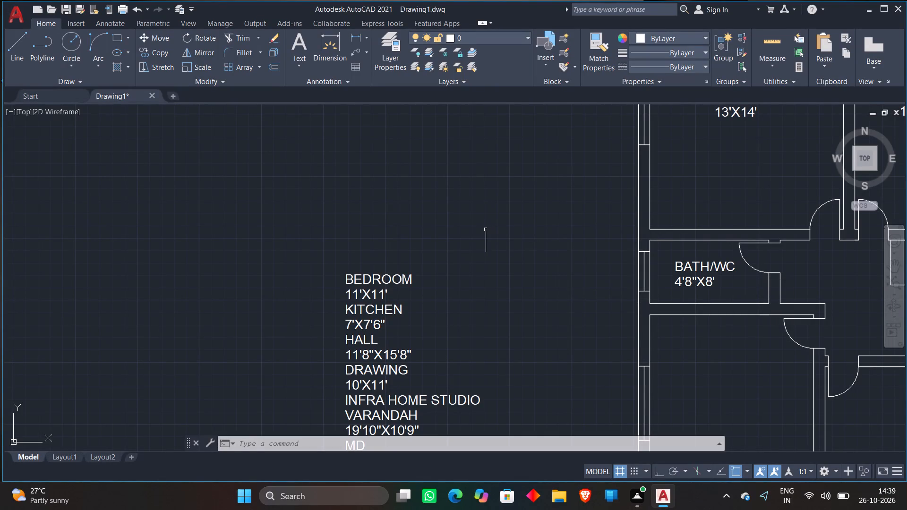
Move the BEDROOM 11'X11' label from the text list into the room below the 4'8"X8' BATH/WC.
scroll(540, 224, down, 2)
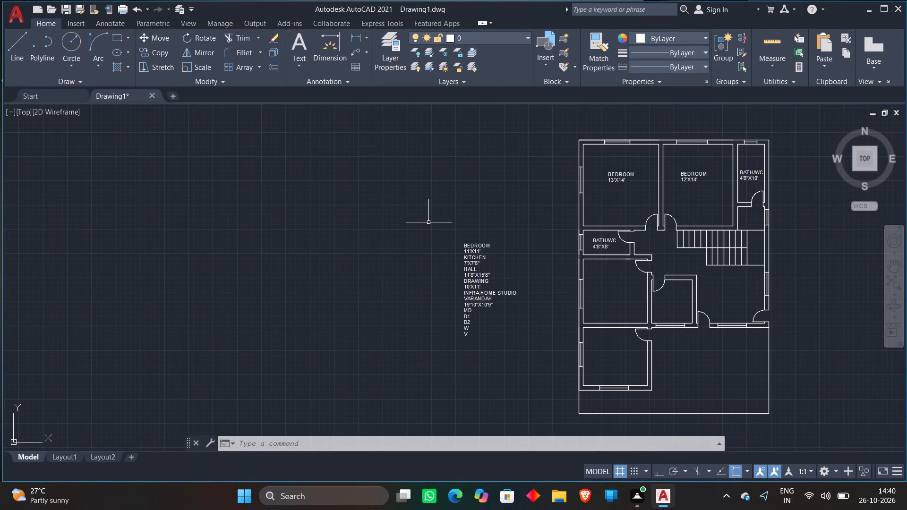
middle_drag(428, 222, 388, 209)
scroll(455, 233, up, 2)
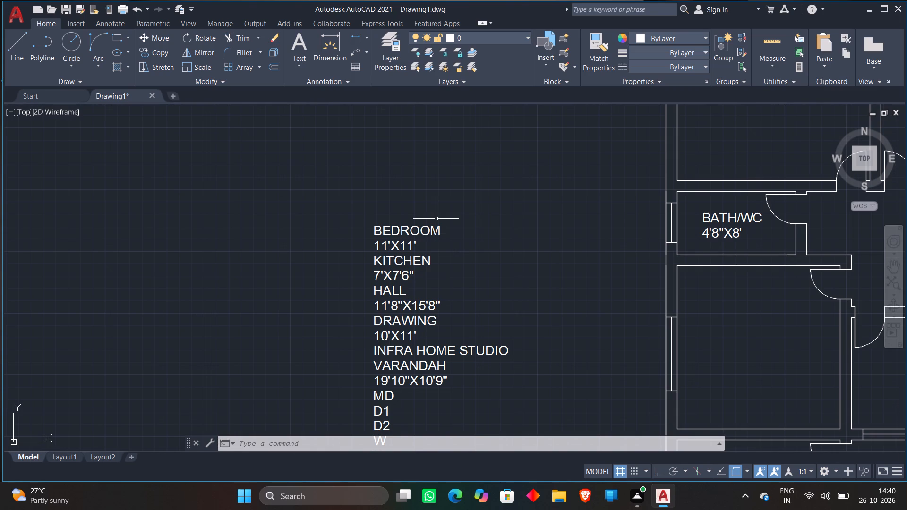
middle_drag(496, 238, 445, 219)
scroll(434, 204, up, 2)
click(94, 183)
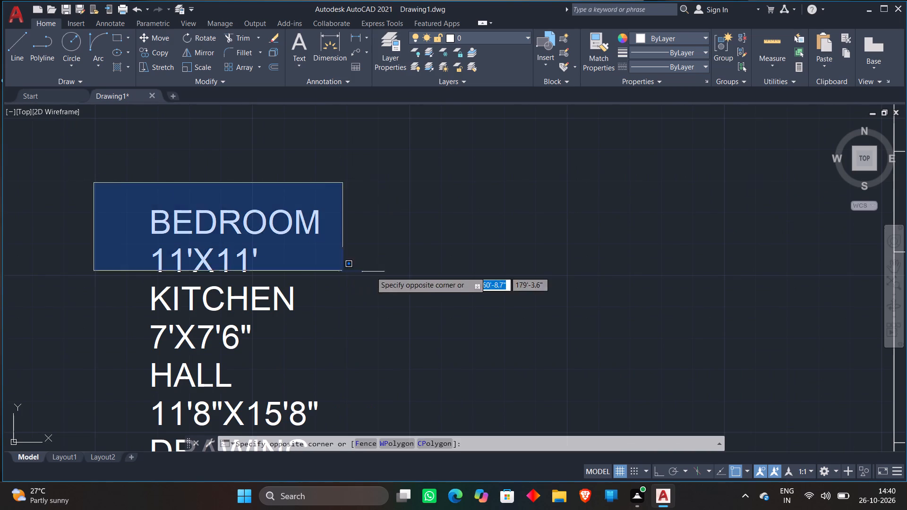
click(408, 272)
scroll(384, 198, down, 2)
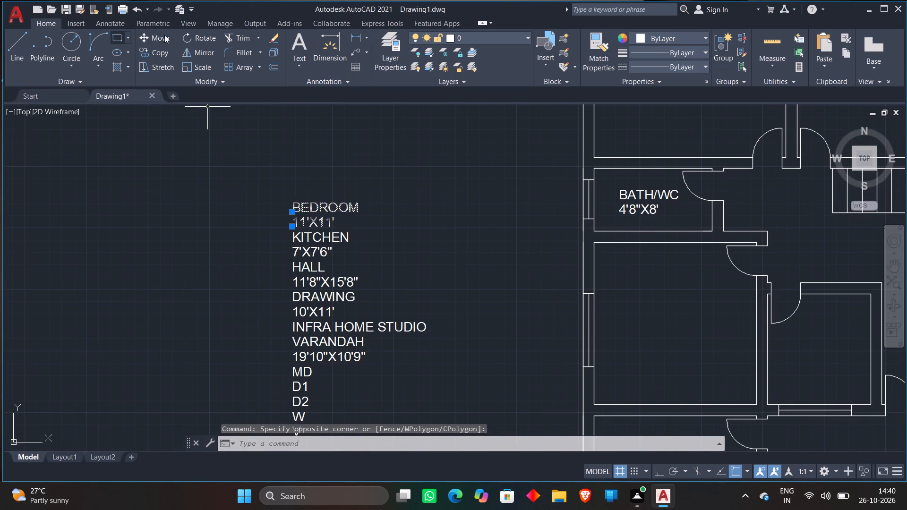
click(164, 35)
click(312, 217)
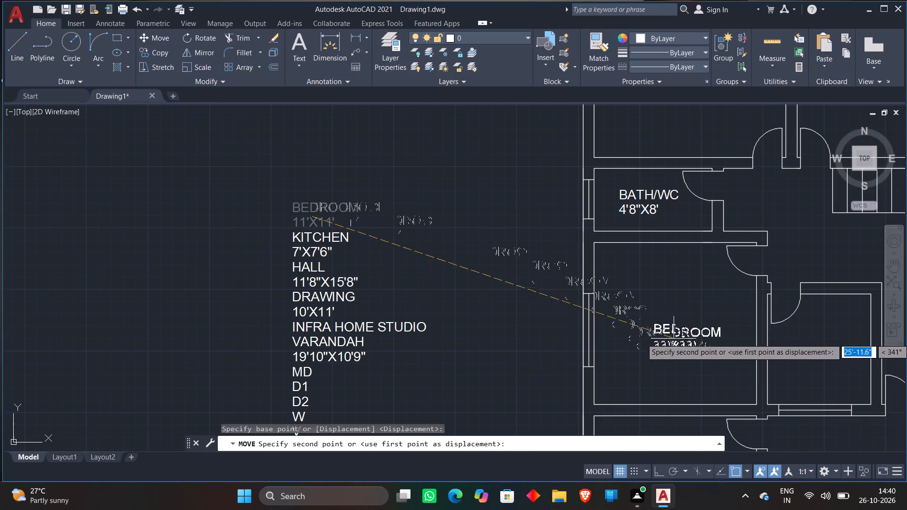
click(657, 321)
Move the KITCHEN 7'X7'6" label from the text list into the small room beside the 11'X11' bedroom.
scroll(671, 321, down, 1)
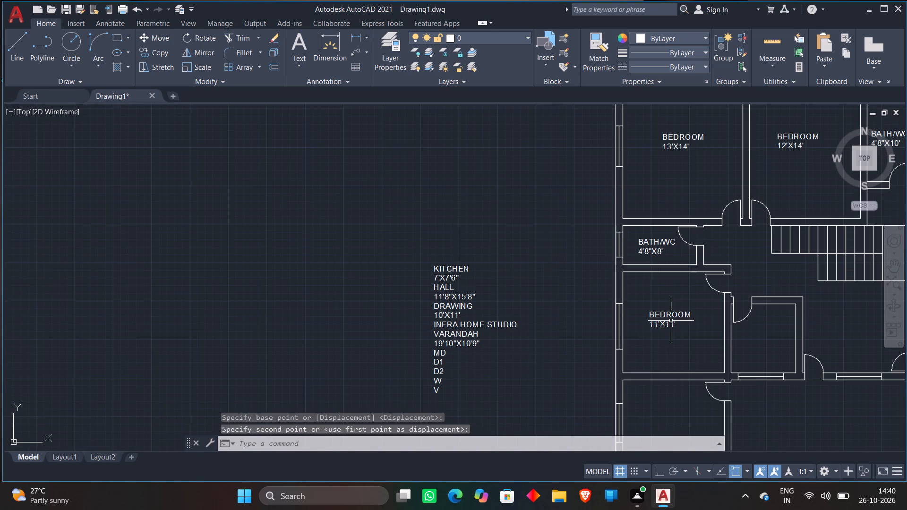
middle_drag(468, 236, 441, 230)
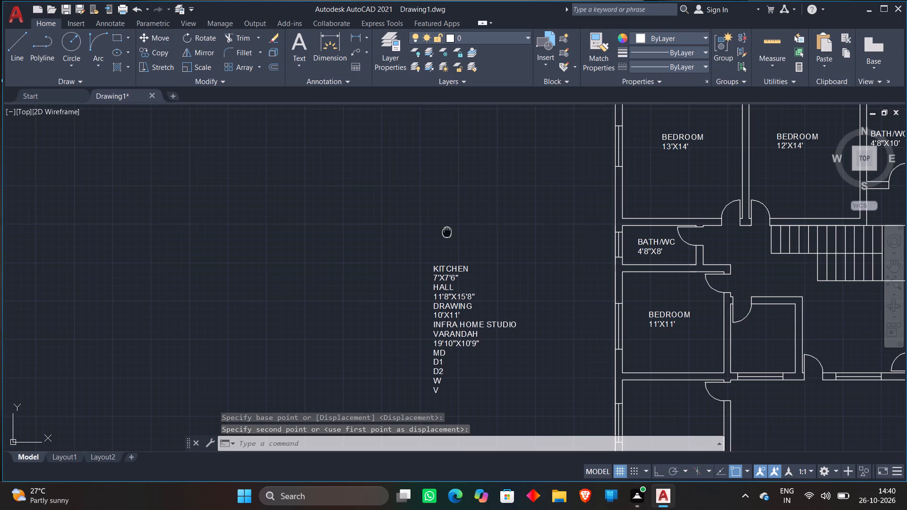
middle_drag(441, 230, 390, 206)
click(347, 205)
click(403, 254)
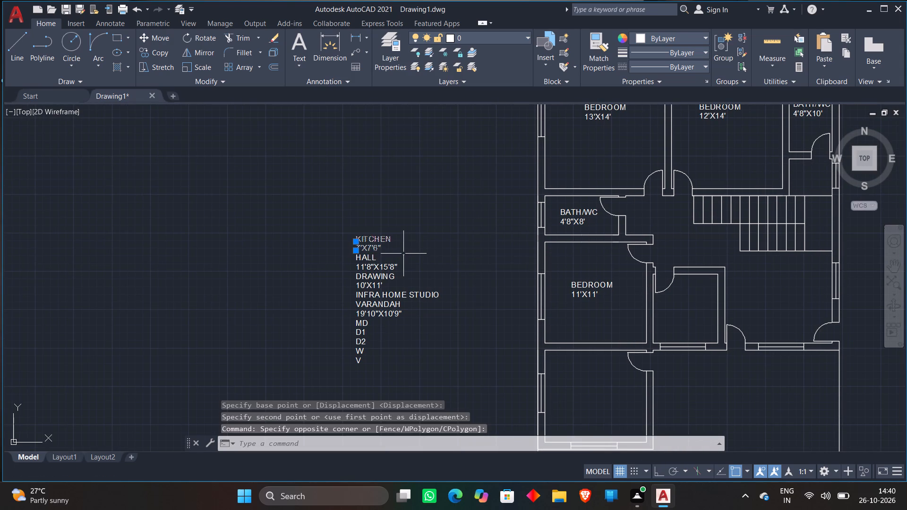
click(154, 36)
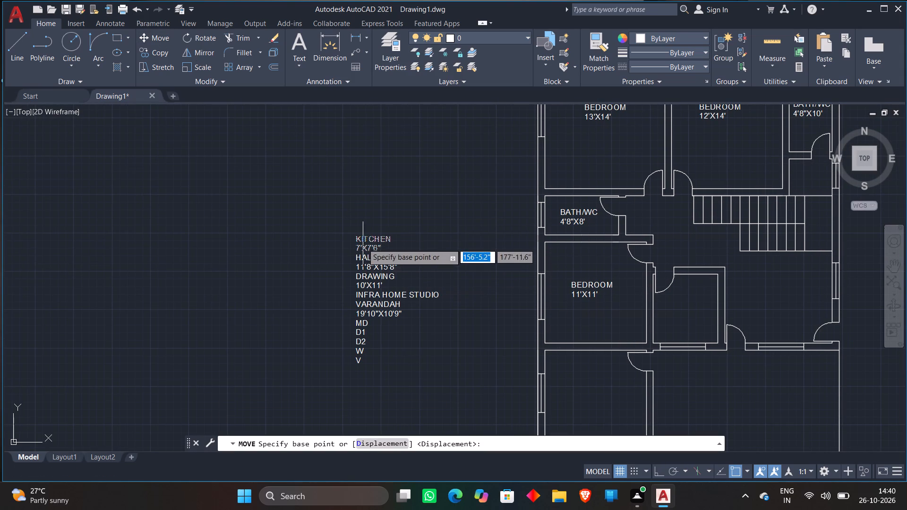
click(370, 242)
scroll(691, 305, up, 3)
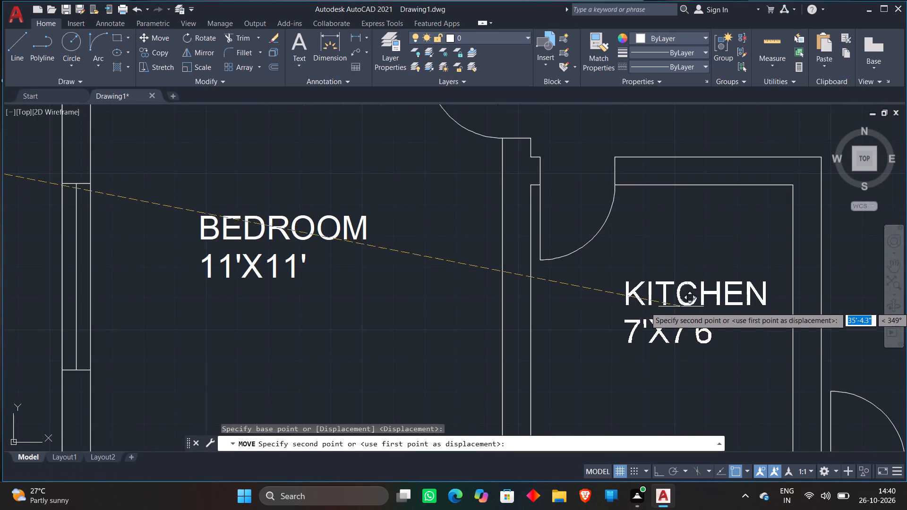
click(657, 326)
Move the HALL 11'8"X15'8" label from the text list into the open area between the kitchen and the outer wall, below the stairs.
scroll(664, 272, down, 3)
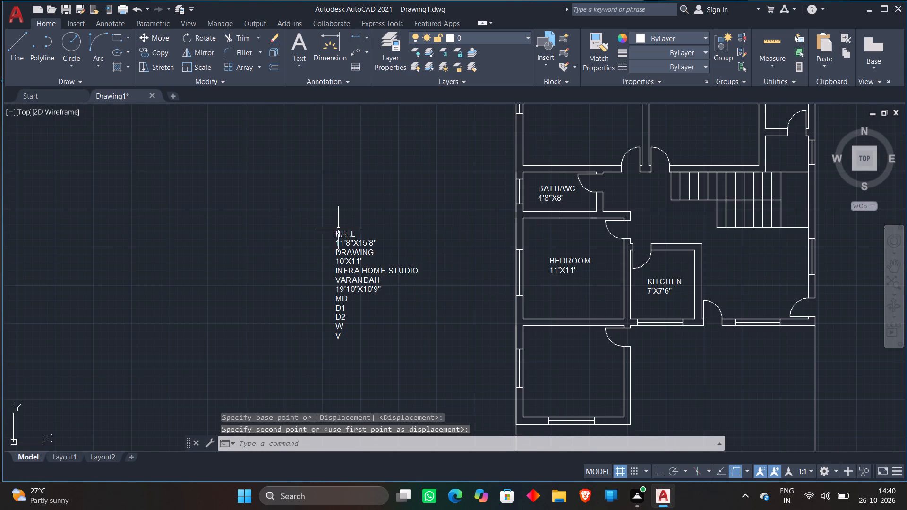
click(331, 222)
click(452, 248)
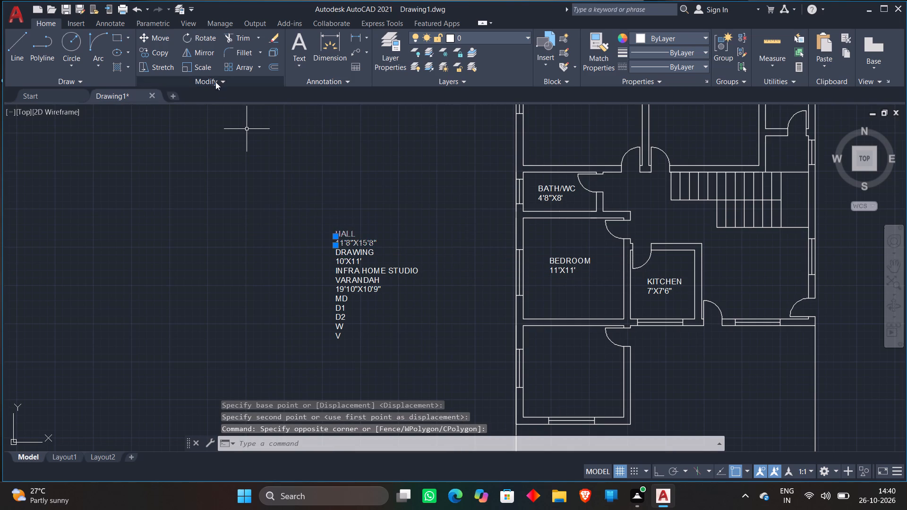
click(146, 37)
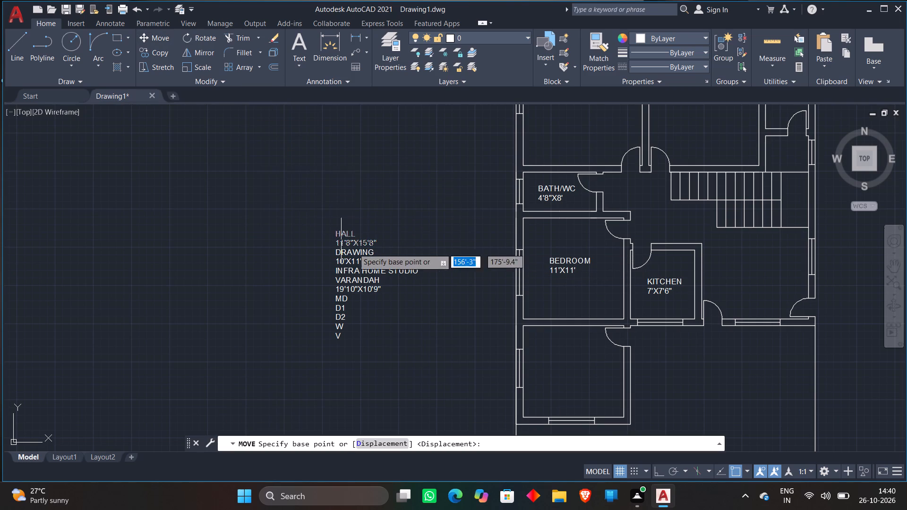
click(349, 240)
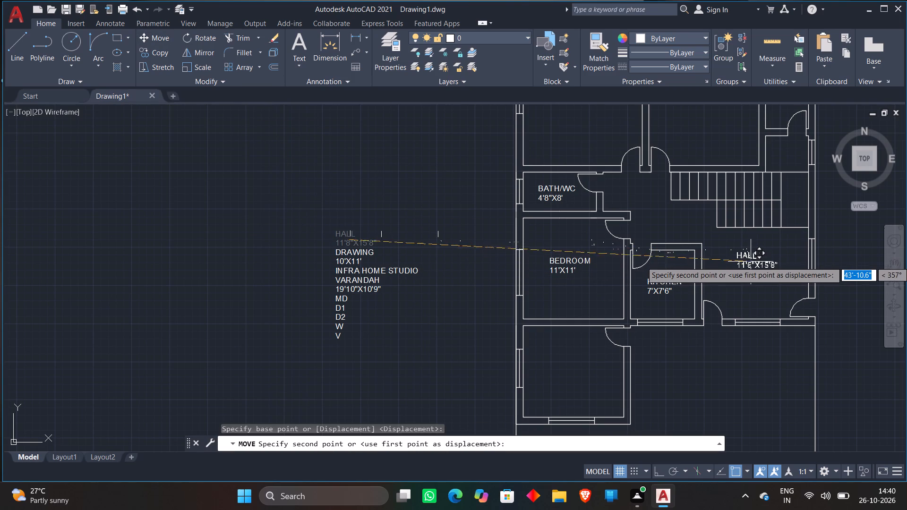
click(748, 258)
Move the DRAWING 10'X11' label from the text list into the room below the 11'X11' bedroom.
click(308, 230)
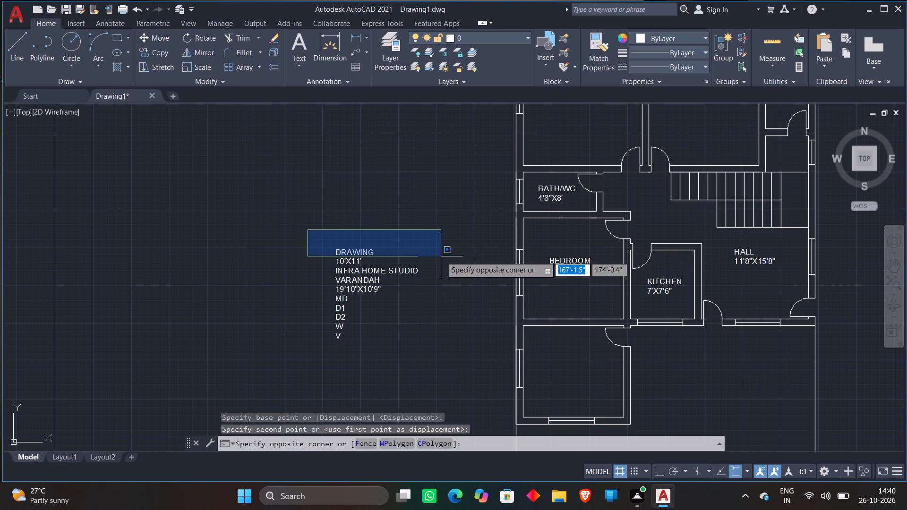
click(437, 266)
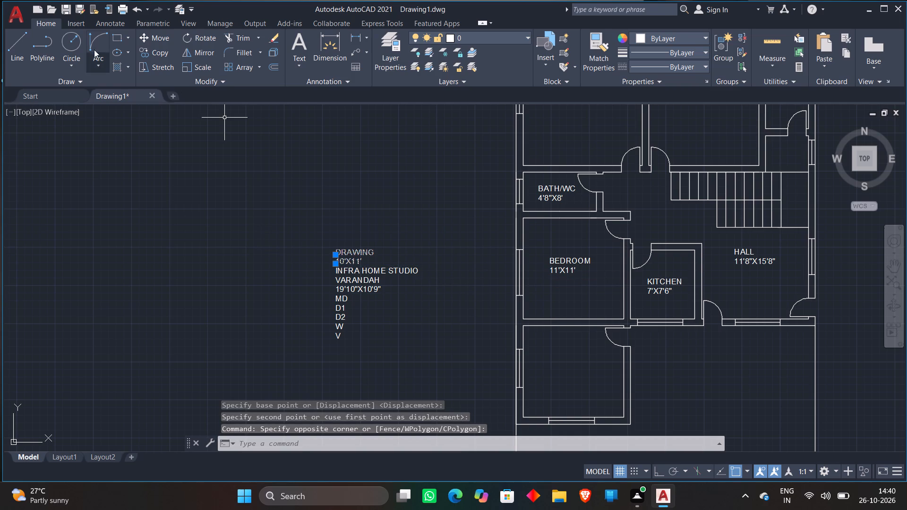
click(159, 37)
click(348, 252)
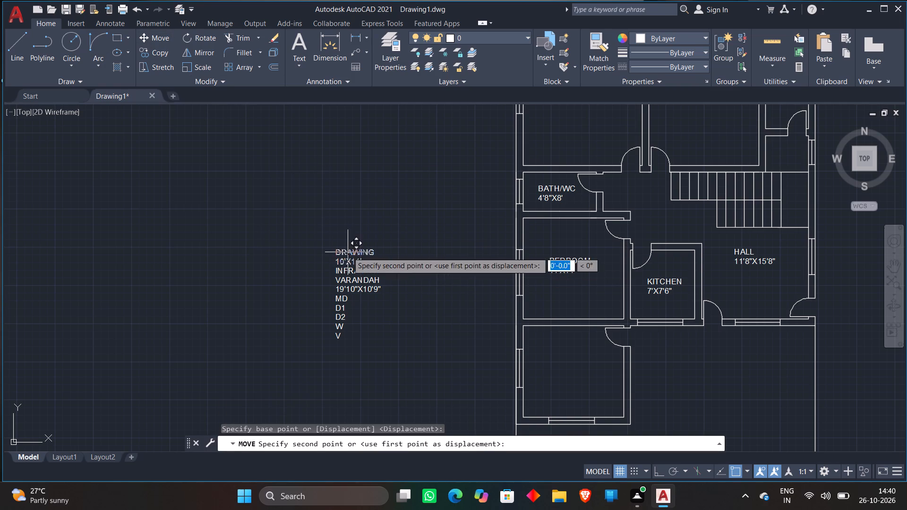
click(561, 357)
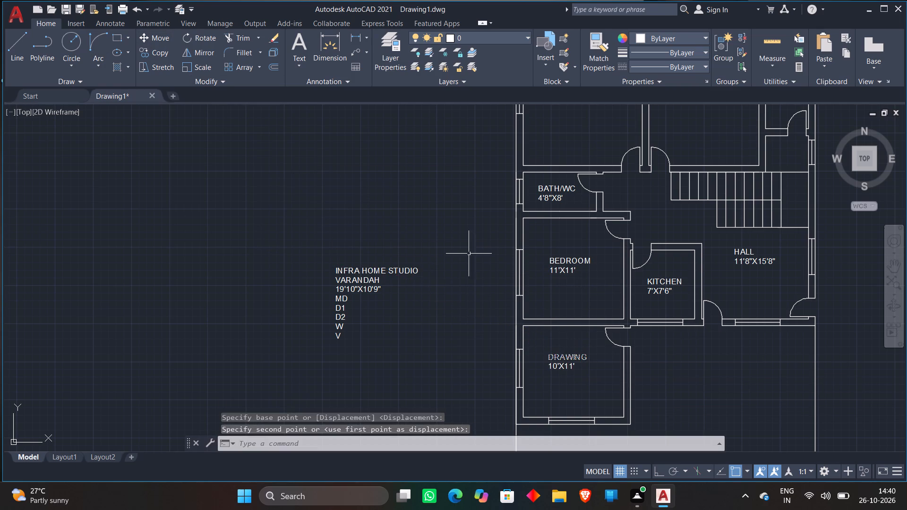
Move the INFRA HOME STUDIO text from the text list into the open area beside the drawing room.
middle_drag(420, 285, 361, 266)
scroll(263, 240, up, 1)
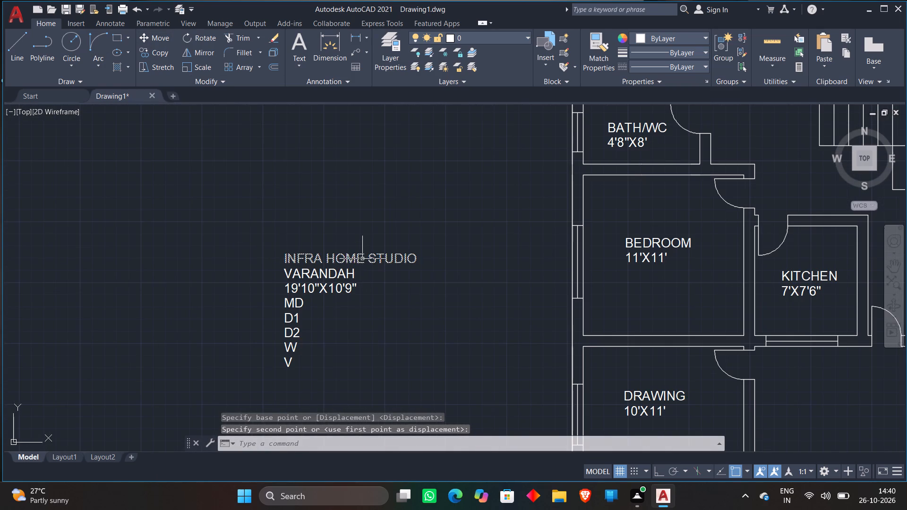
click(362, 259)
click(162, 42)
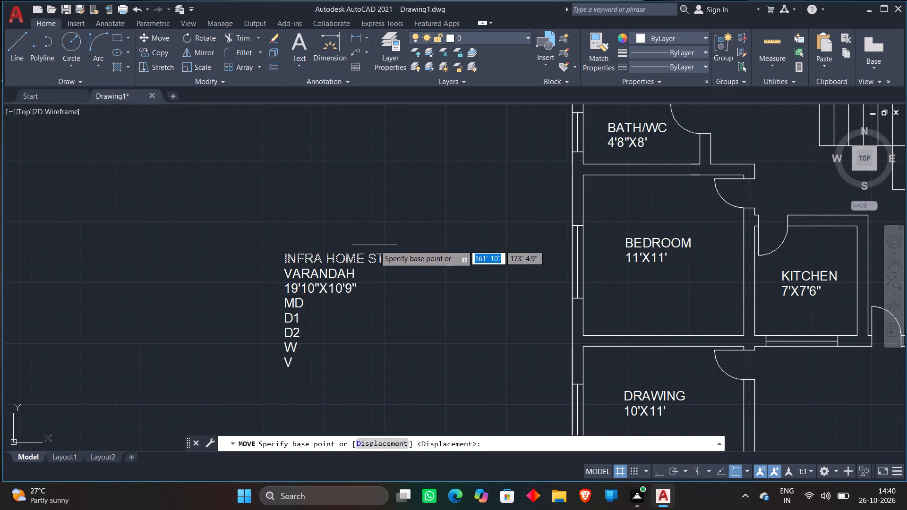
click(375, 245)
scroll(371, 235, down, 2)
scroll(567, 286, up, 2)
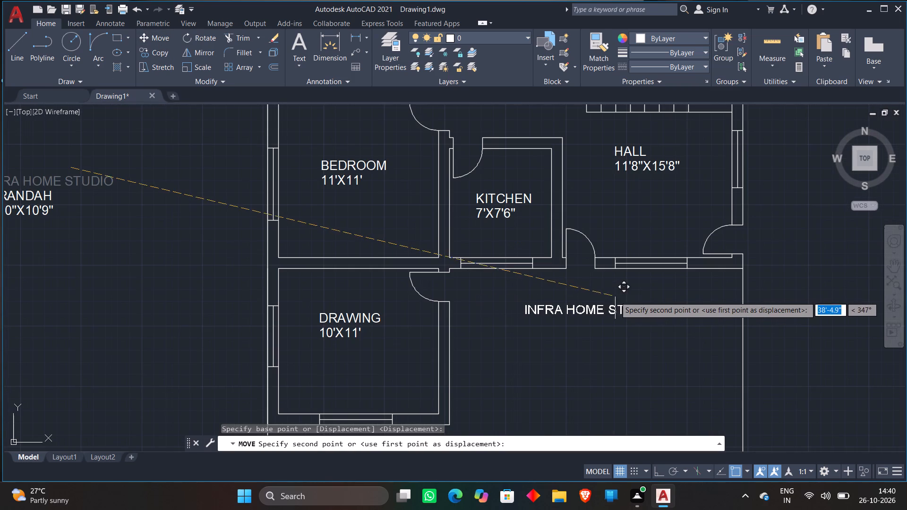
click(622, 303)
Delete the INFRA HOME STUDIO text from the plan.
scroll(463, 254, down, 1)
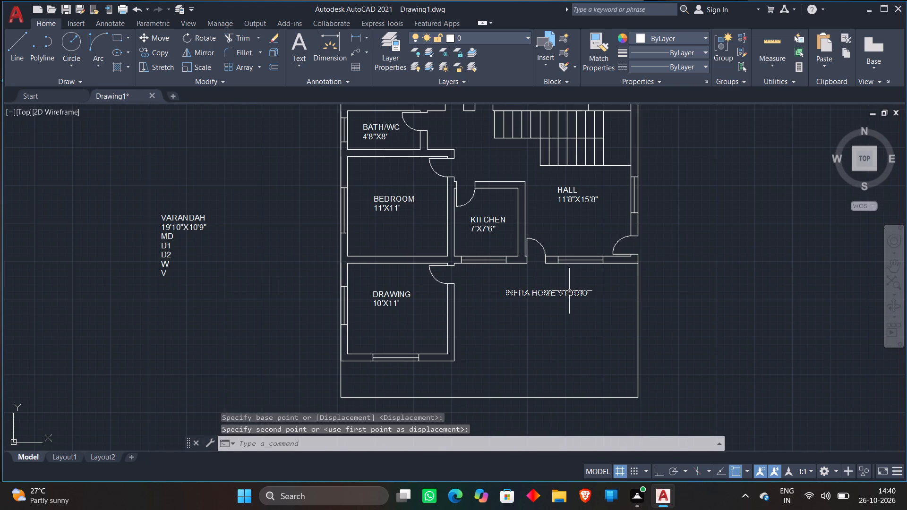
click(567, 292)
key(Delete)
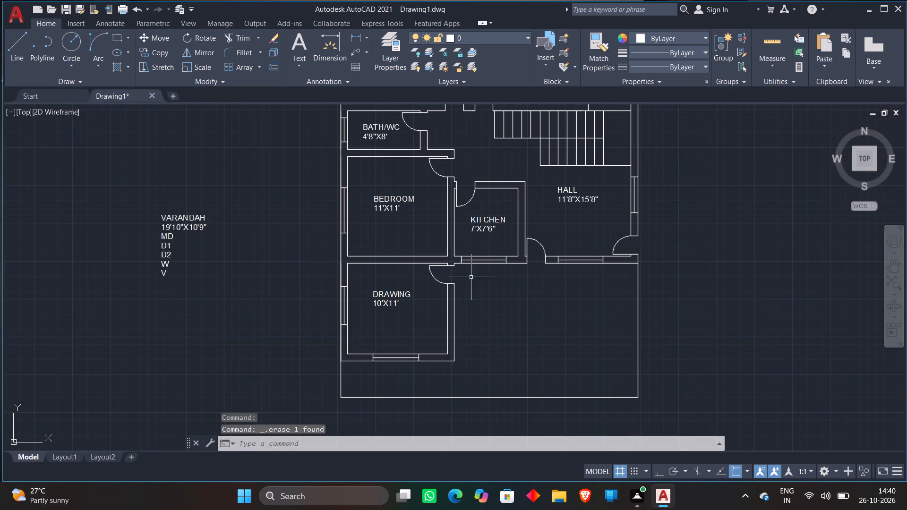
Move the VARANDAH 19'10"X10'9" label from the text list into the open area beside the drawing room.
click(146, 200)
click(212, 233)
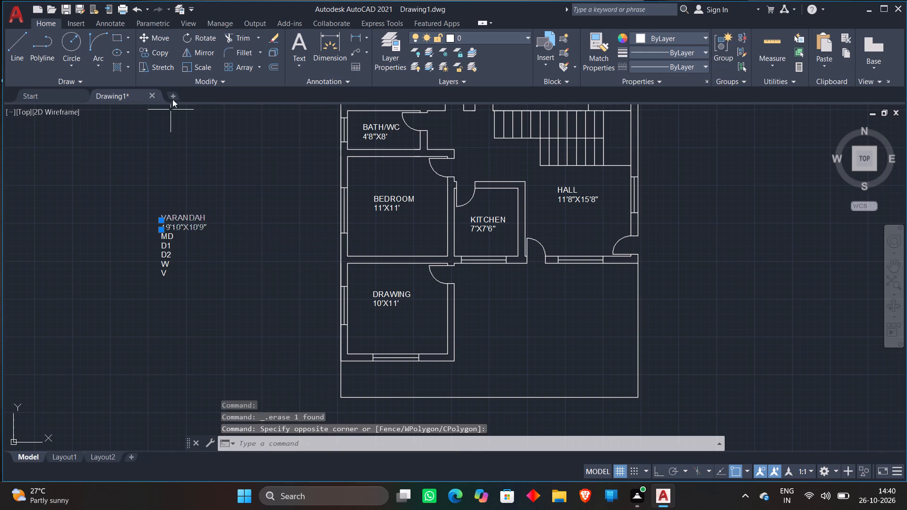
click(167, 33)
click(178, 223)
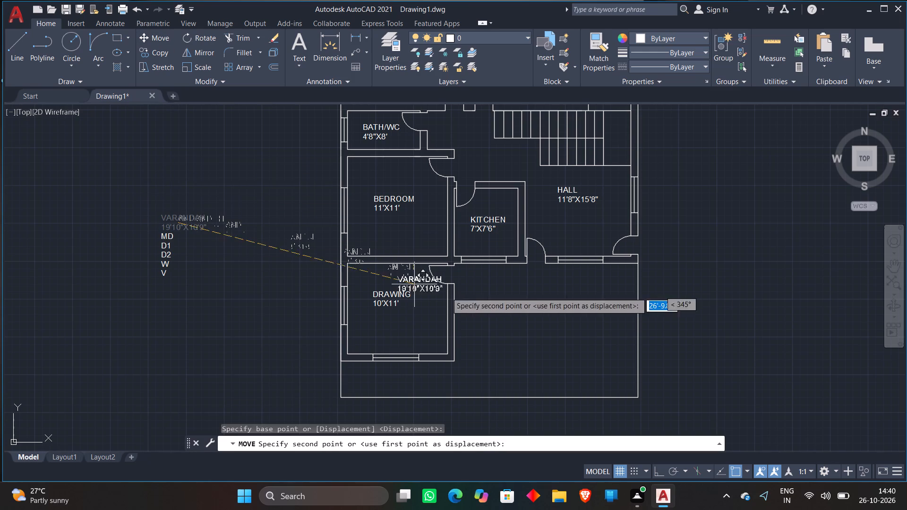
click(549, 305)
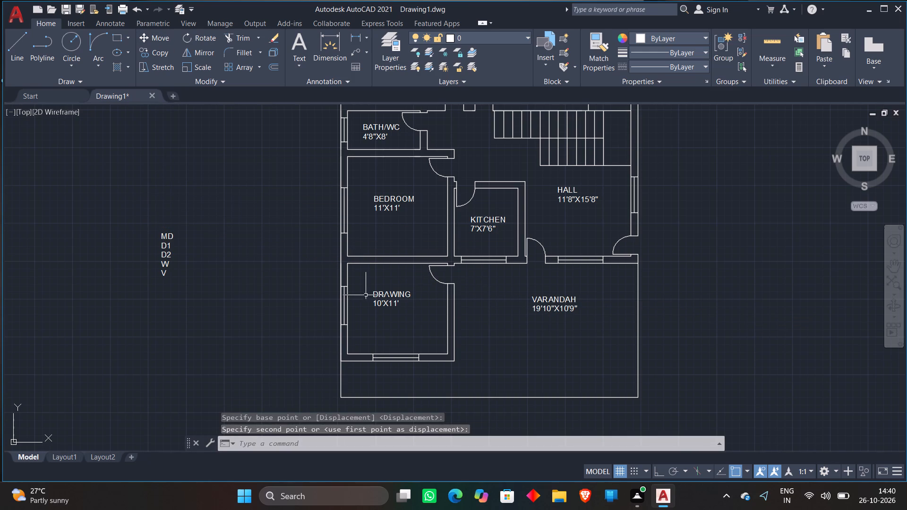
Move the MD door tag from the text list into the door opening between the hall and the varandah, beside the kitchen.
scroll(294, 257, up, 1)
scroll(10, 192, down, 1)
click(59, 209)
click(145, 34)
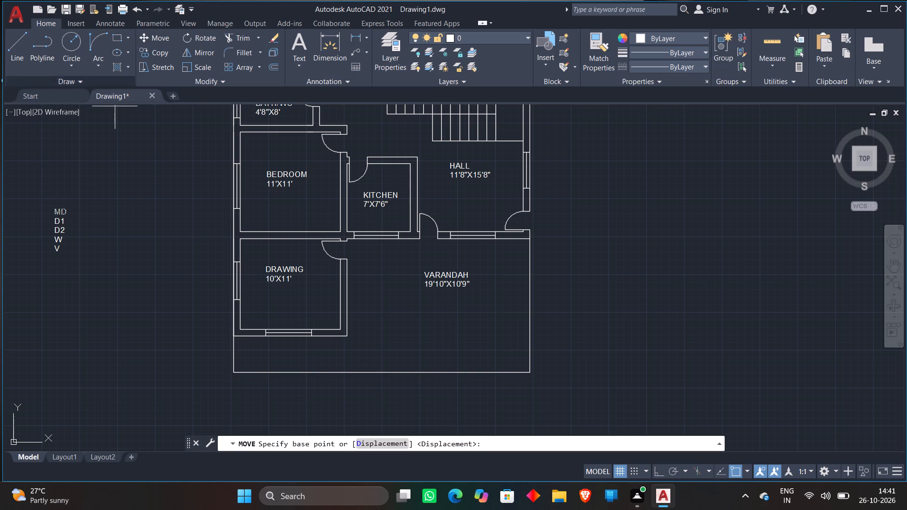
scroll(58, 209, up, 2)
click(65, 213)
scroll(237, 176, down, 1)
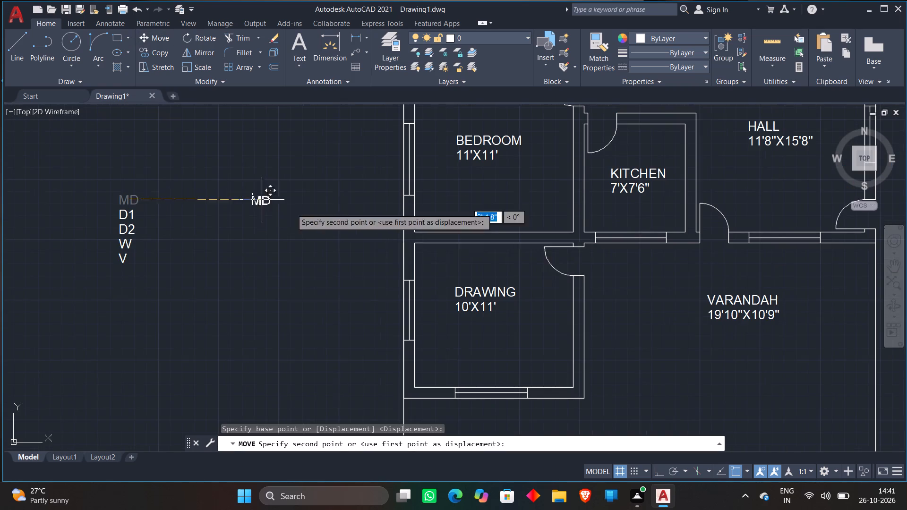
middle_drag(725, 253, 592, 269)
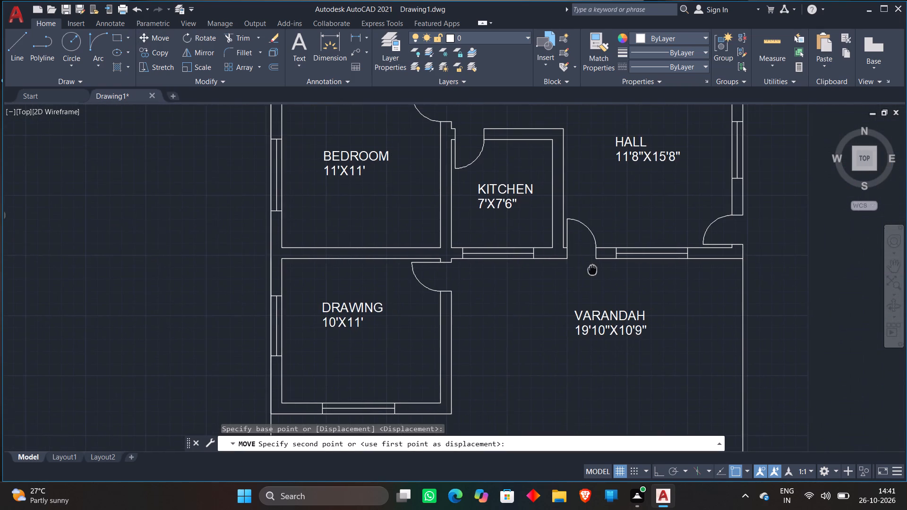
scroll(596, 261, up, 3)
click(537, 236)
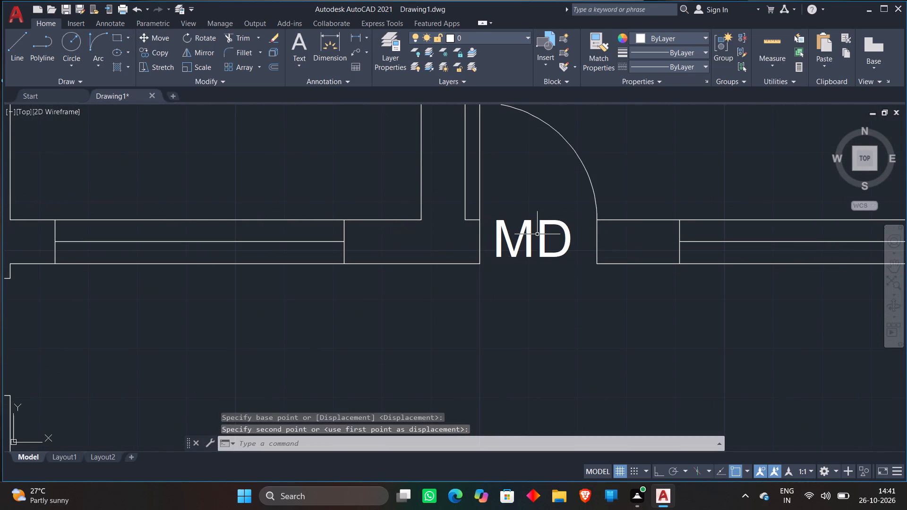
scroll(537, 237, down, 2)
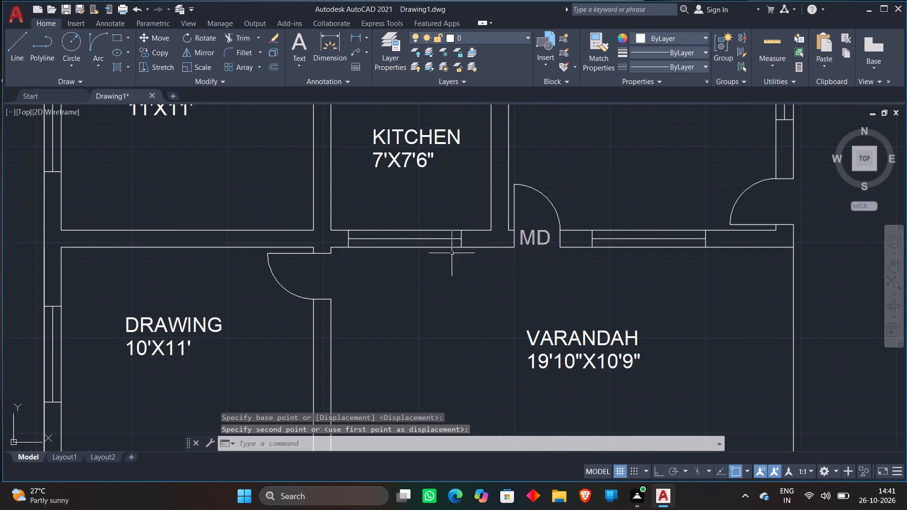
Move the D1 door tag from the text list into the drawing room's door opening.
scroll(278, 280, down, 1)
scroll(248, 238, down, 1)
middle_drag(112, 239, 180, 245)
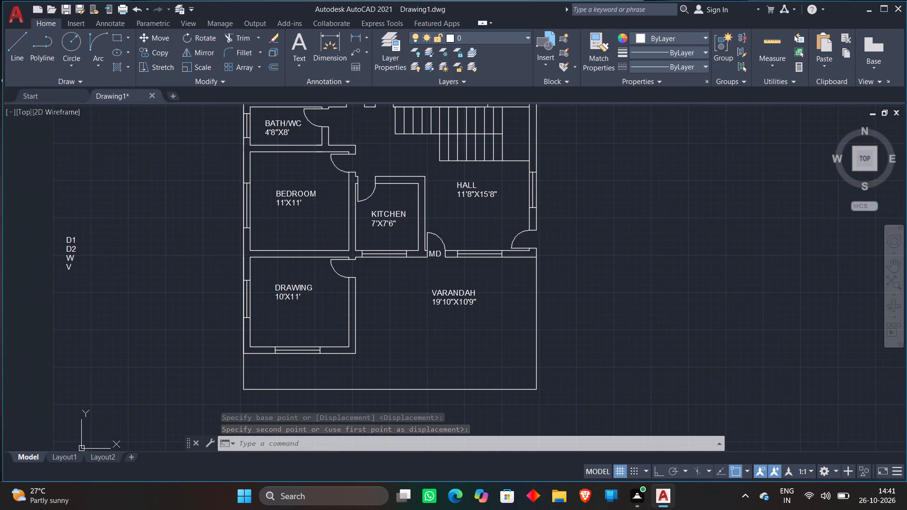
click(70, 239)
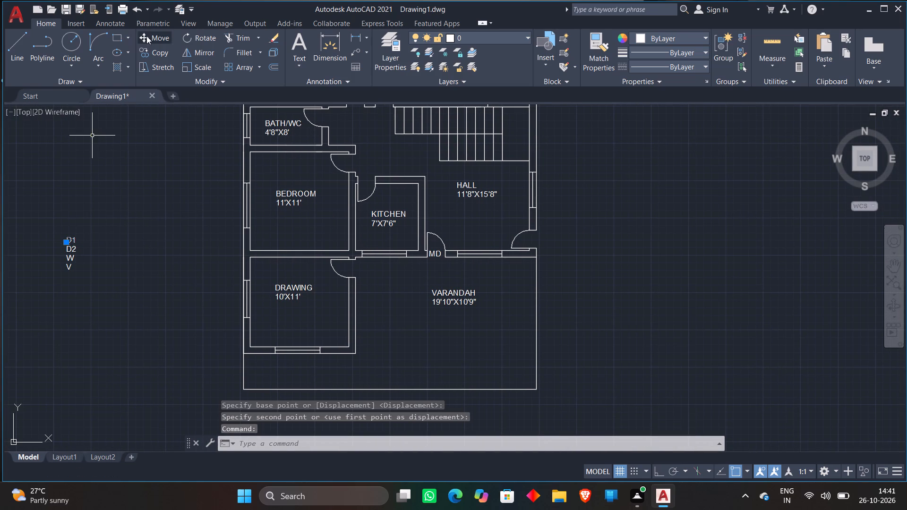
click(146, 40)
click(69, 241)
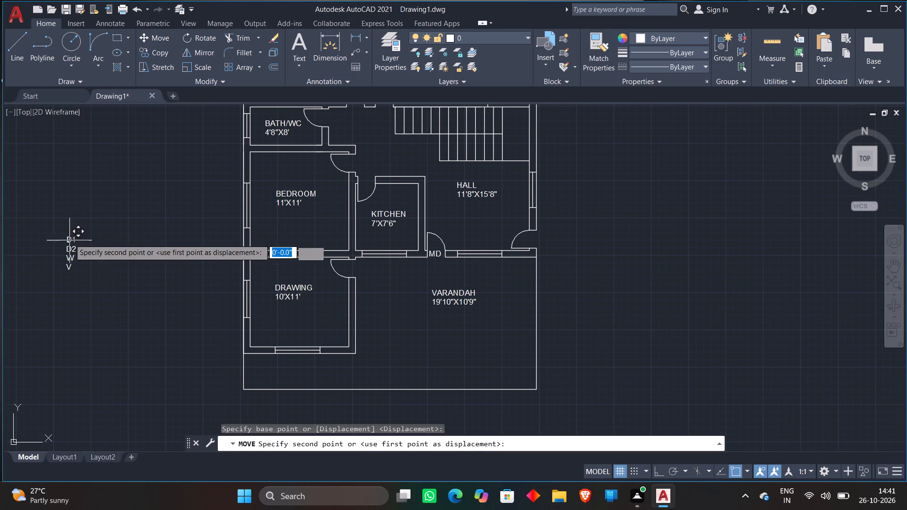
scroll(359, 267, up, 4)
click(282, 279)
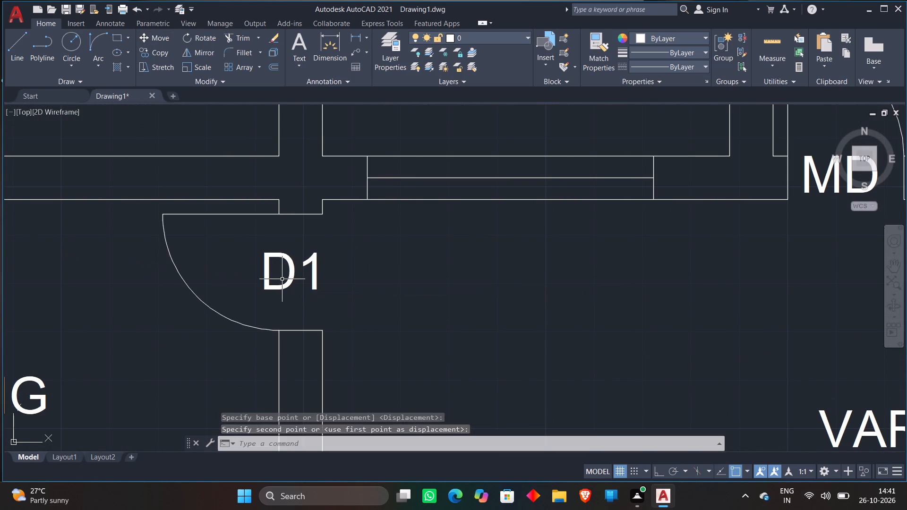
Copy the D1 tag from the drawing room door into the door opening in the hall's outer wall.
click(296, 274)
right_click(367, 281)
click(390, 287)
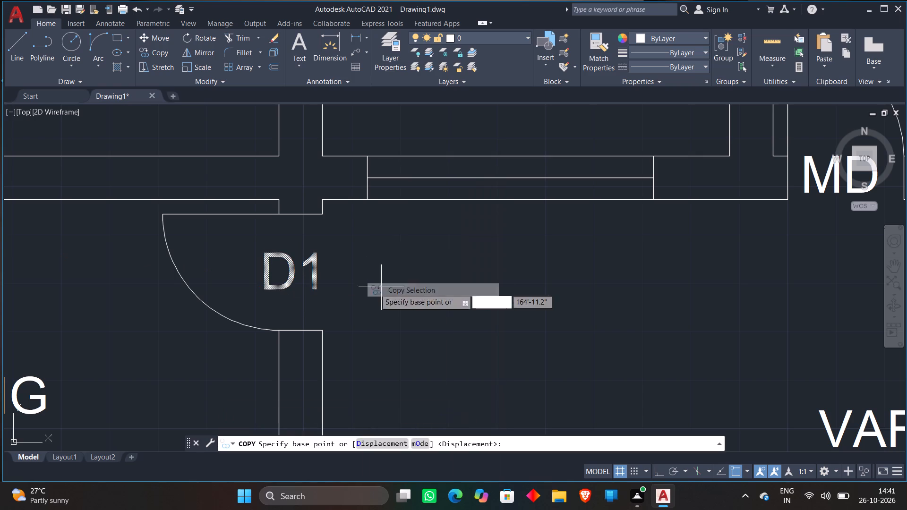
click(274, 285)
scroll(425, 297, down, 2)
middle_drag(702, 206, 490, 286)
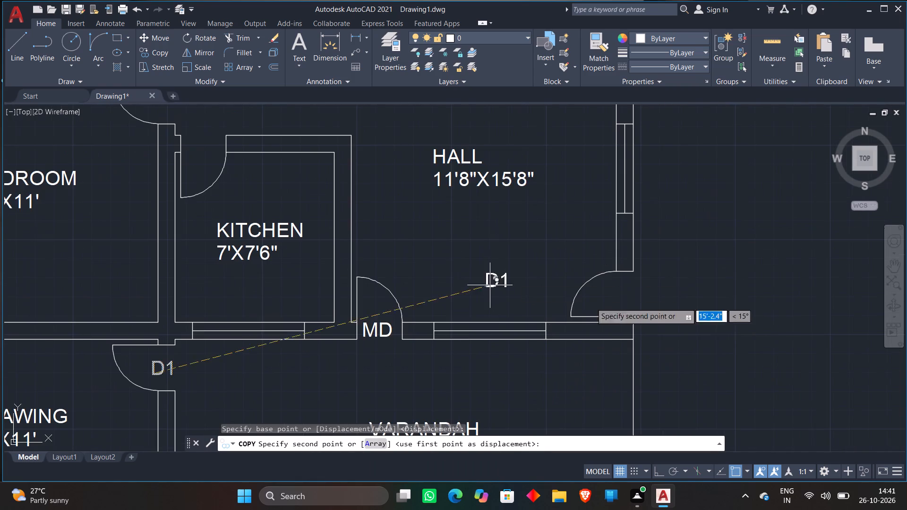
scroll(610, 306, up, 2)
click(614, 290)
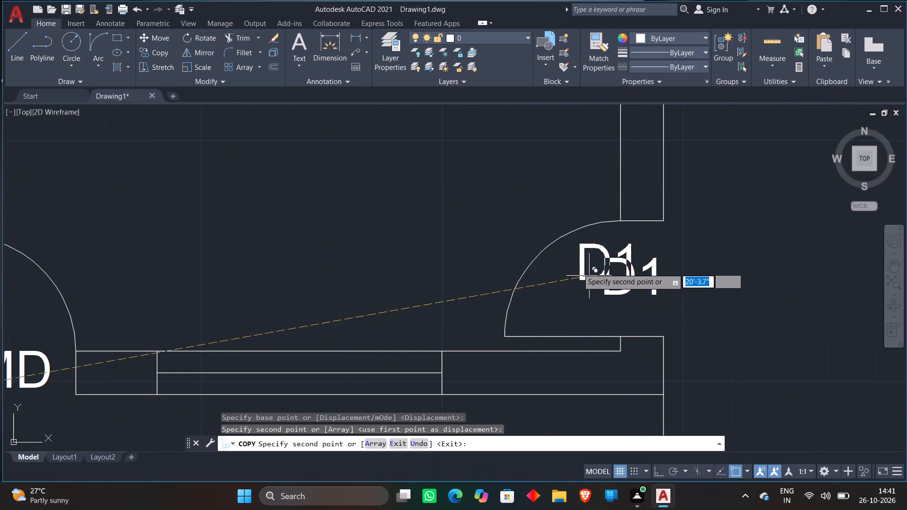
Place further copies of the D1 tag in the kitchen and 11'X11' bedroom door openings.
scroll(516, 248, down, 3)
scroll(423, 217, down, 1)
middle_drag(421, 219, 523, 305)
scroll(428, 282, up, 3)
click(407, 244)
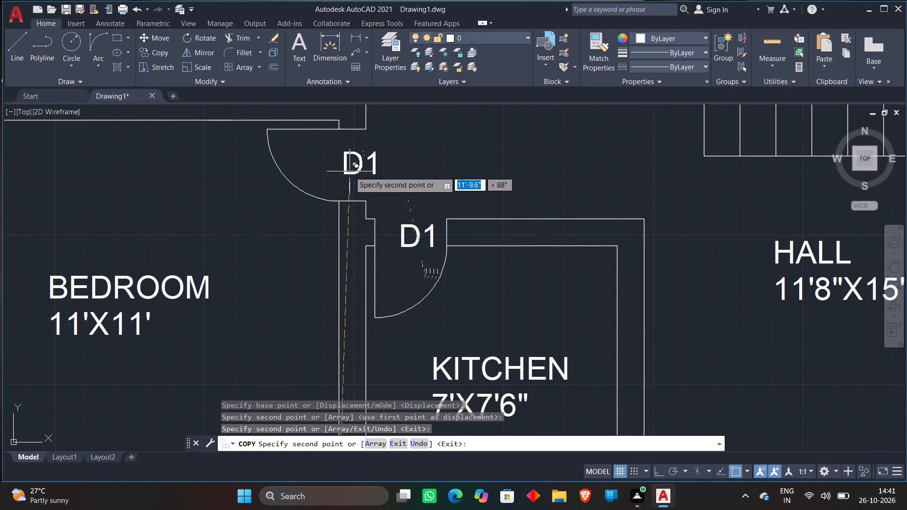
click(344, 171)
Place copies of the D1 tag in the door openings of the 13'X14' and 12'X14' bedrooms and finish copying.
scroll(417, 189, down, 2)
middle_drag(434, 174, 448, 222)
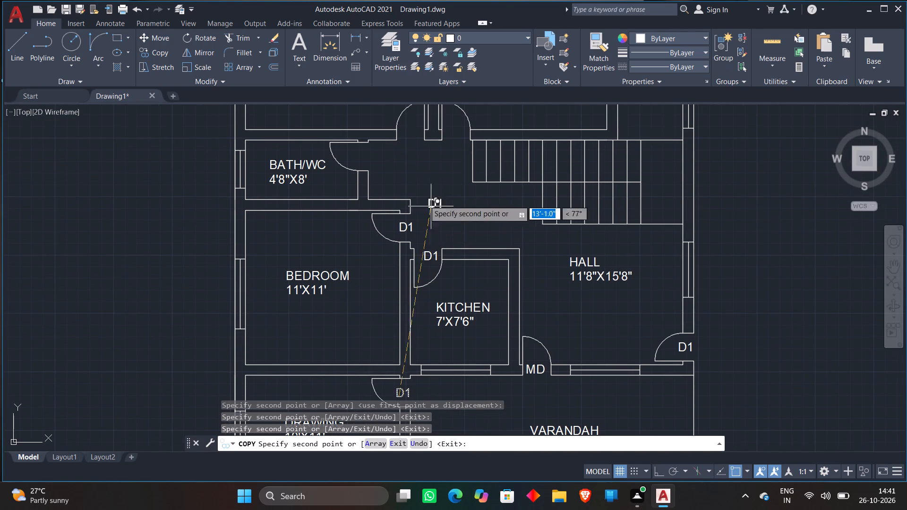
middle_drag(417, 157, 412, 208)
scroll(401, 183, up, 2)
click(396, 194)
click(514, 196)
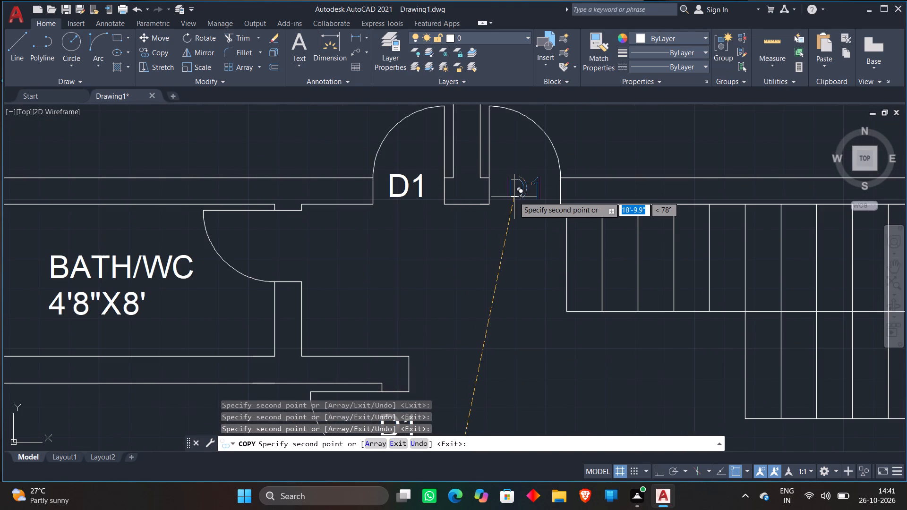
key(space)
Move the D2 door tag from the text list into the door opening of the 4'8"X8' BATH/WC.
scroll(513, 203, down, 4)
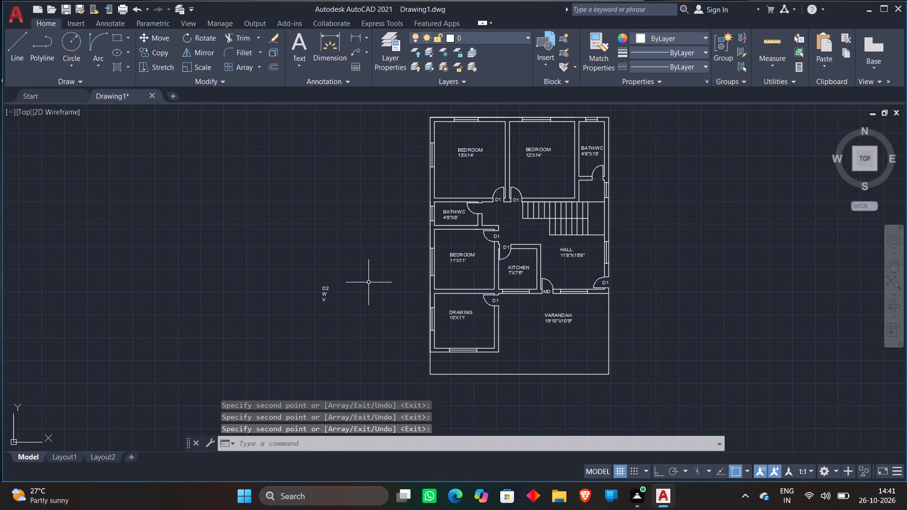
scroll(367, 280, up, 2)
click(263, 304)
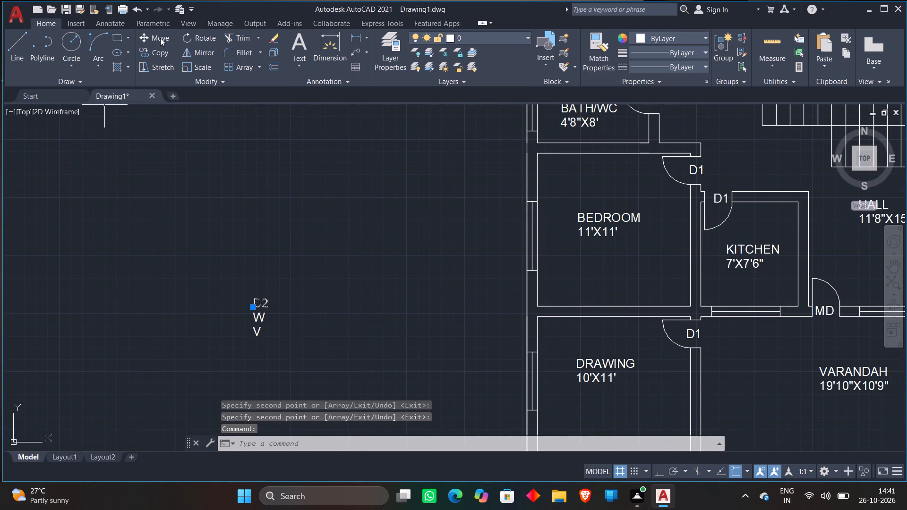
click(160, 38)
click(256, 302)
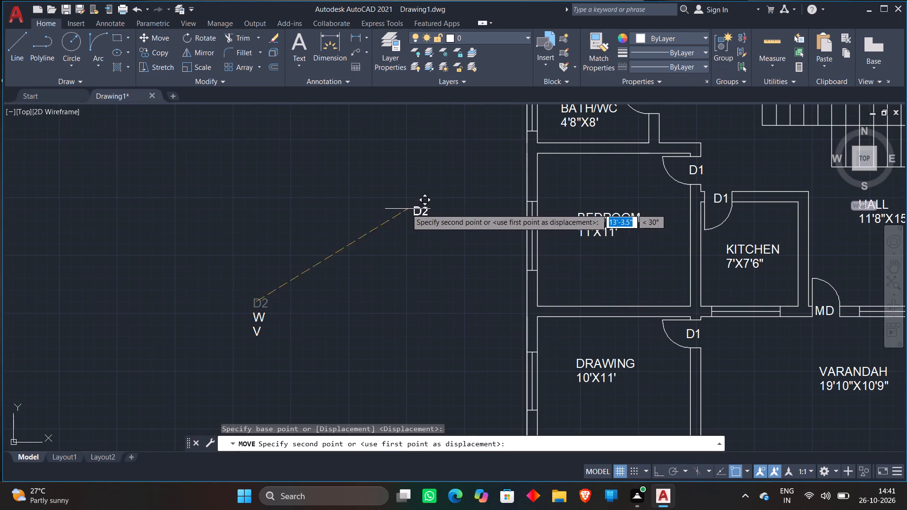
scroll(378, 215, down, 1)
scroll(558, 135, up, 3)
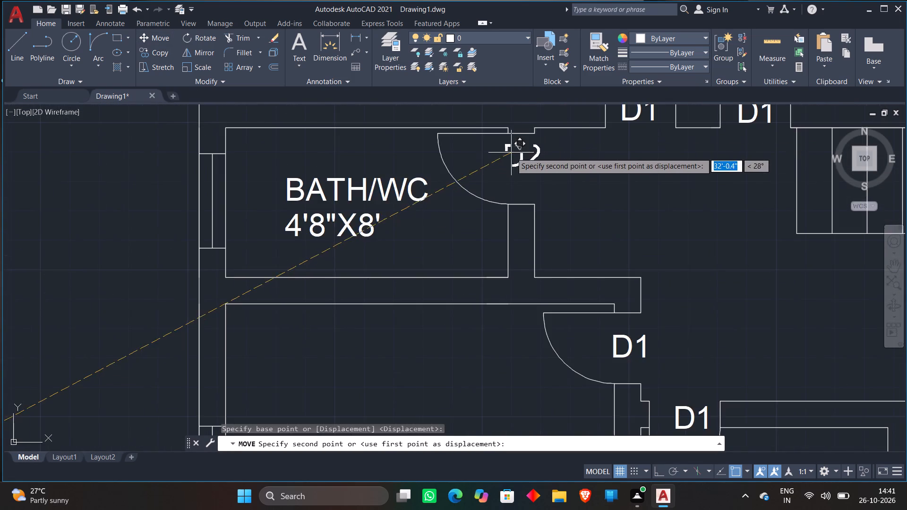
scroll(510, 153, up, 2)
click(503, 161)
Copy the D2 tag into the door opening of the 4'8"X10' BATH/WC.
scroll(518, 170, down, 3)
click(524, 172)
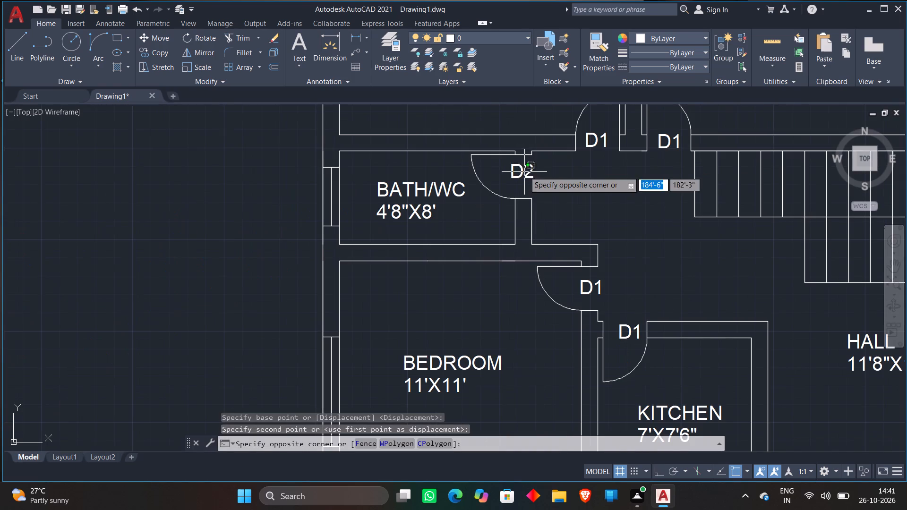
click(503, 168)
right_click(587, 185)
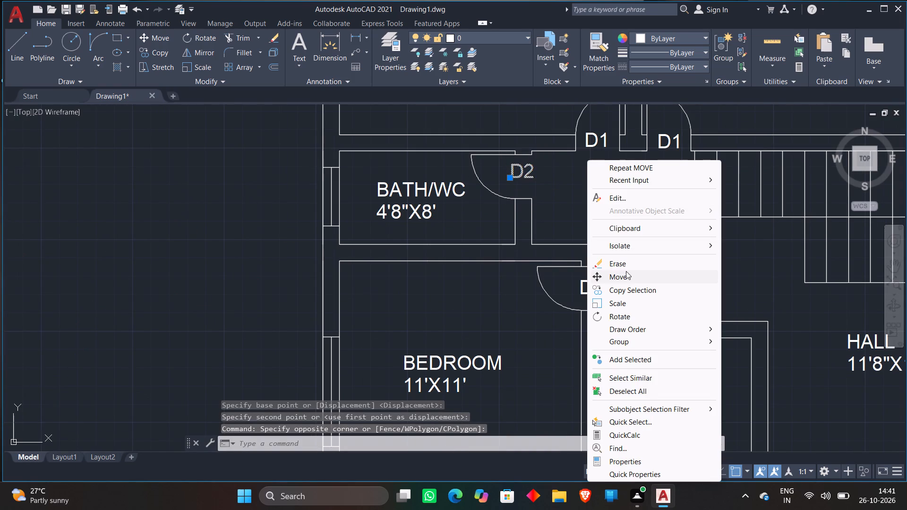
click(625, 288)
click(521, 180)
scroll(581, 203, down, 2)
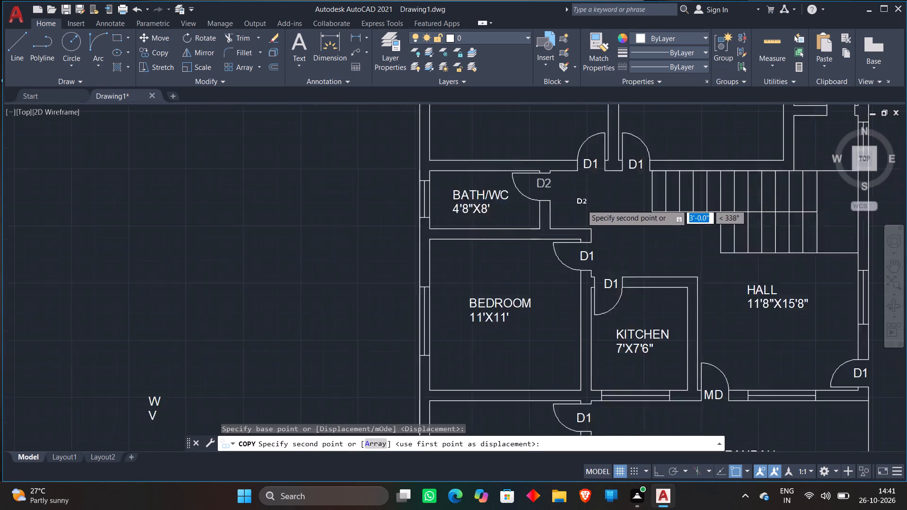
middle_drag(582, 204, 479, 285)
scroll(594, 233, up, 4)
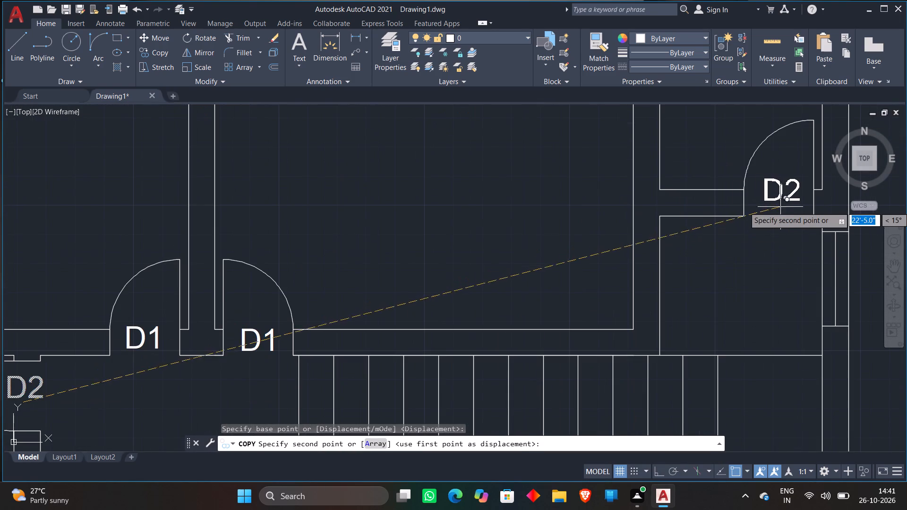
click(780, 217)
key(space)
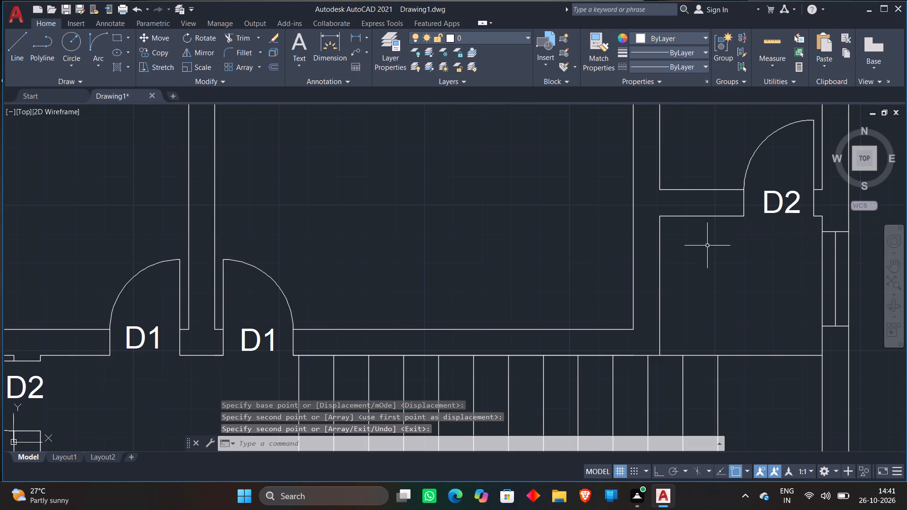
Move the W window tag from the text list to just below the drawing room's south wall window.
scroll(707, 245, down, 4)
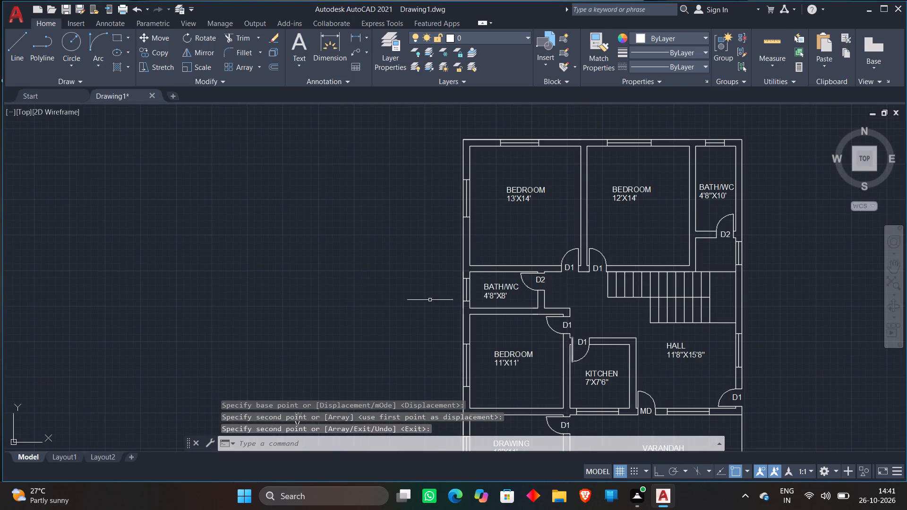
scroll(383, 274, down, 1)
middle_drag(390, 278, 256, 235)
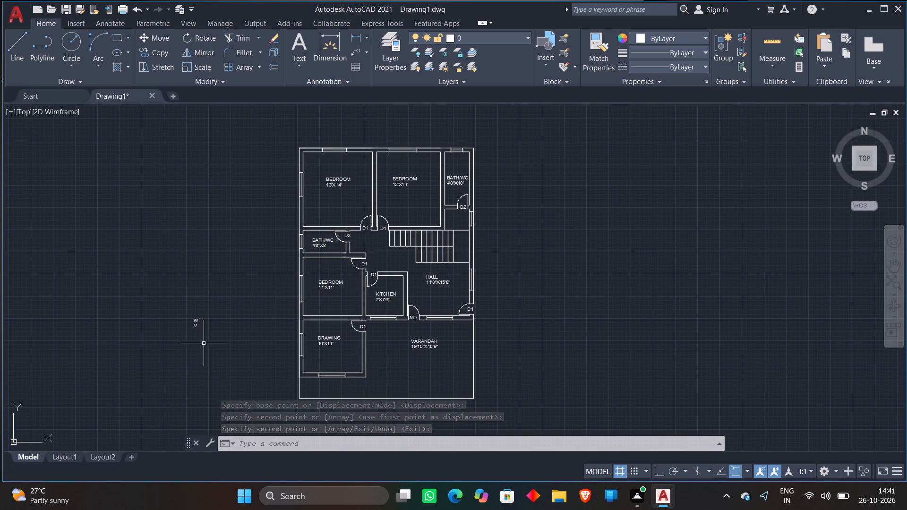
scroll(204, 343, up, 1)
click(194, 305)
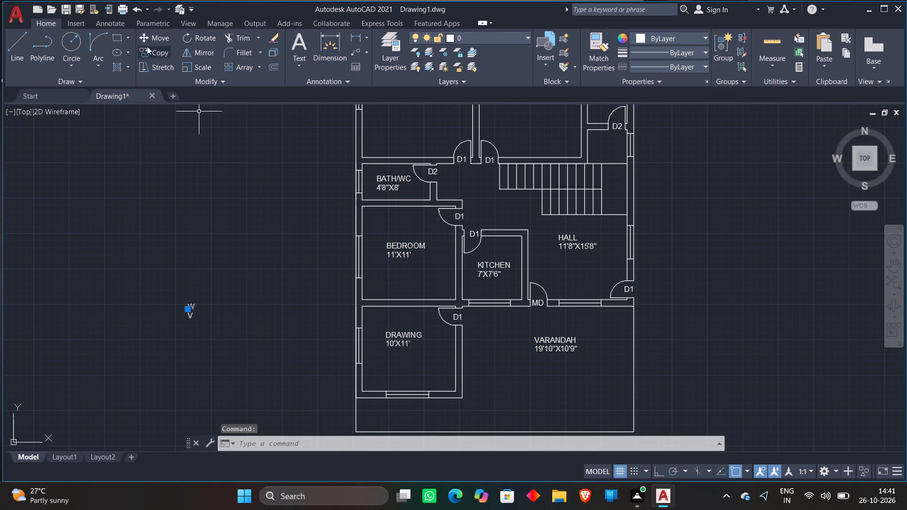
click(159, 36)
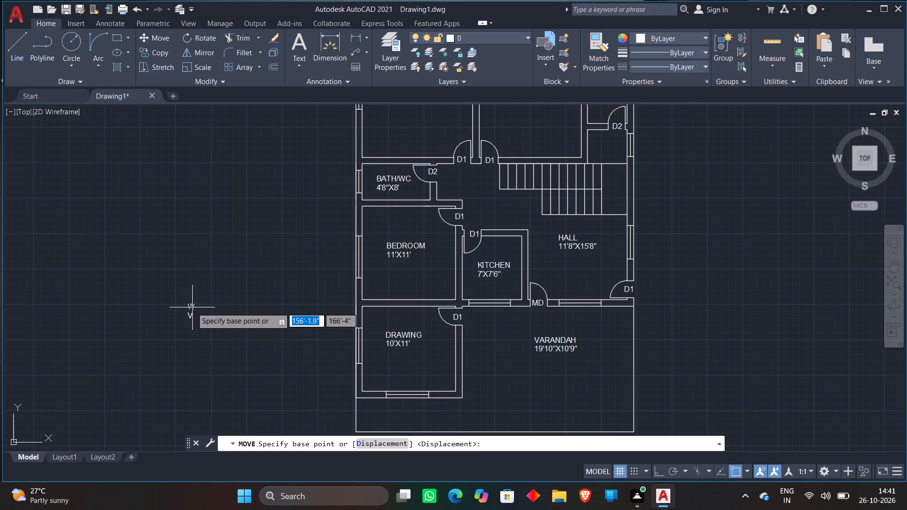
click(191, 307)
middle_drag(395, 407, 391, 361)
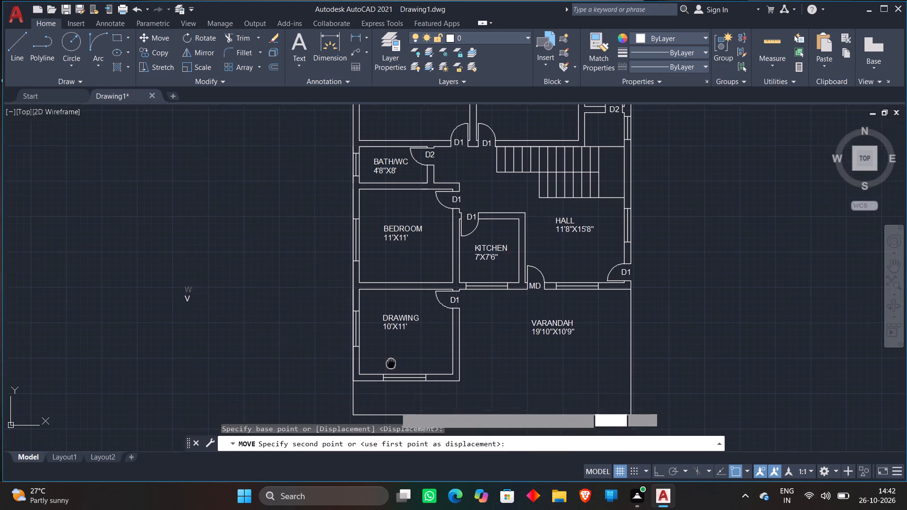
middle_drag(391, 361, 391, 338)
scroll(406, 356, up, 4)
click(404, 255)
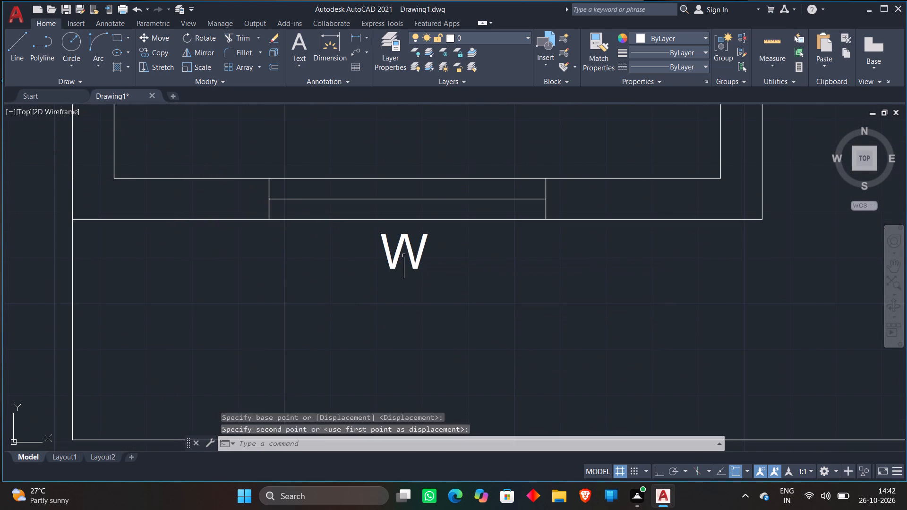
Copy the W tag to the outside of the drawing room's west wall window.
click(398, 260)
right_click(383, 270)
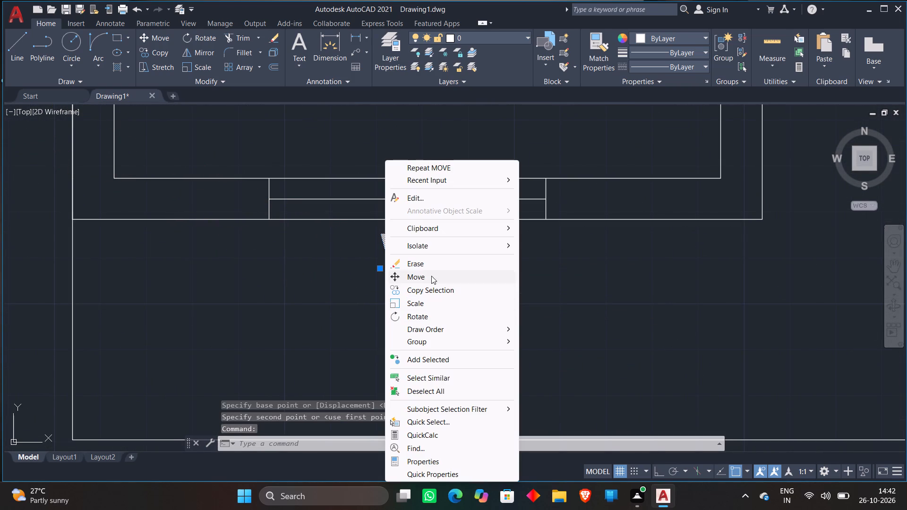
click(429, 290)
click(419, 264)
scroll(431, 297, down, 4)
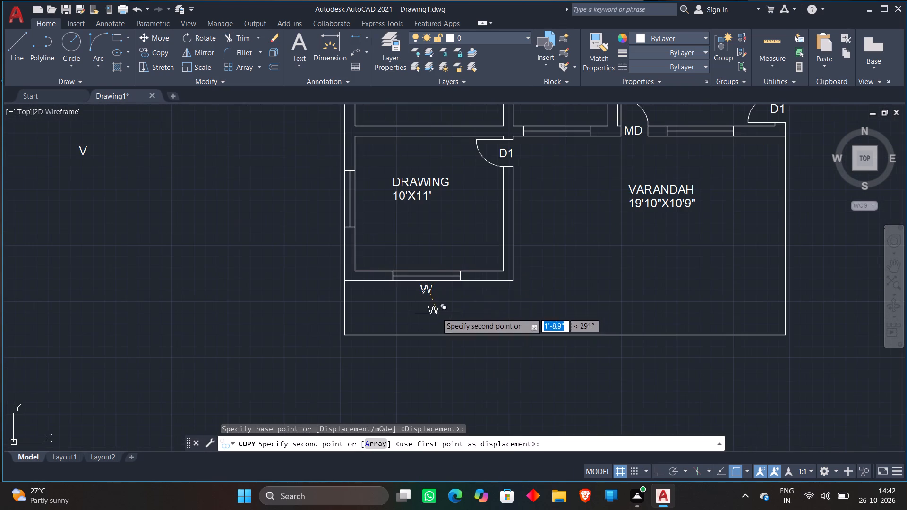
middle_drag(333, 194, 333, 223)
scroll(334, 223, up, 2)
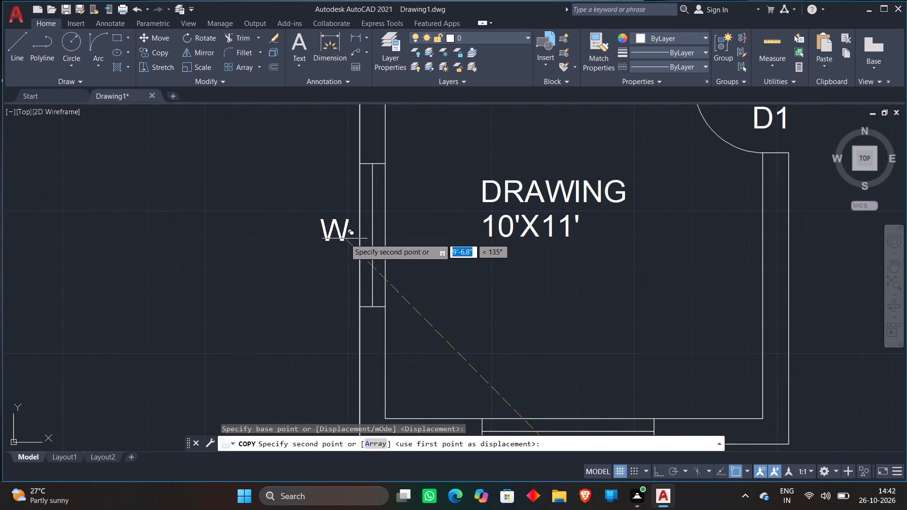
click(349, 238)
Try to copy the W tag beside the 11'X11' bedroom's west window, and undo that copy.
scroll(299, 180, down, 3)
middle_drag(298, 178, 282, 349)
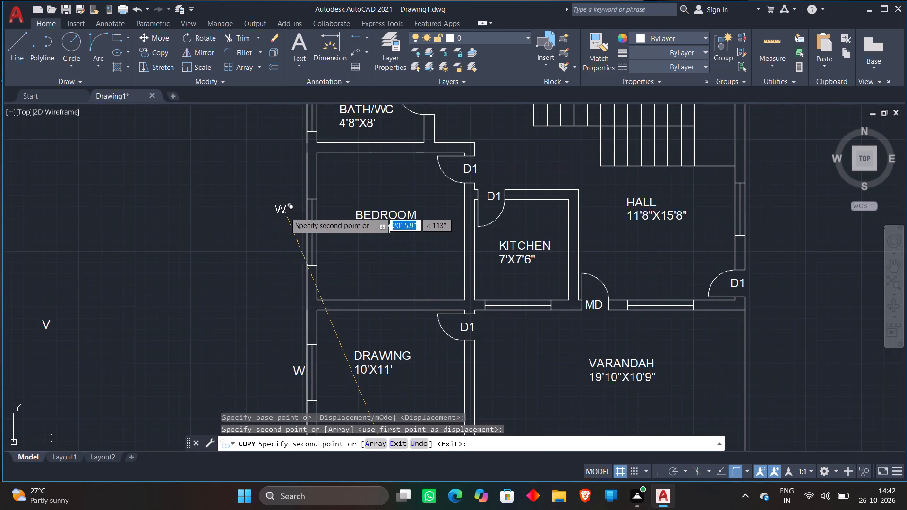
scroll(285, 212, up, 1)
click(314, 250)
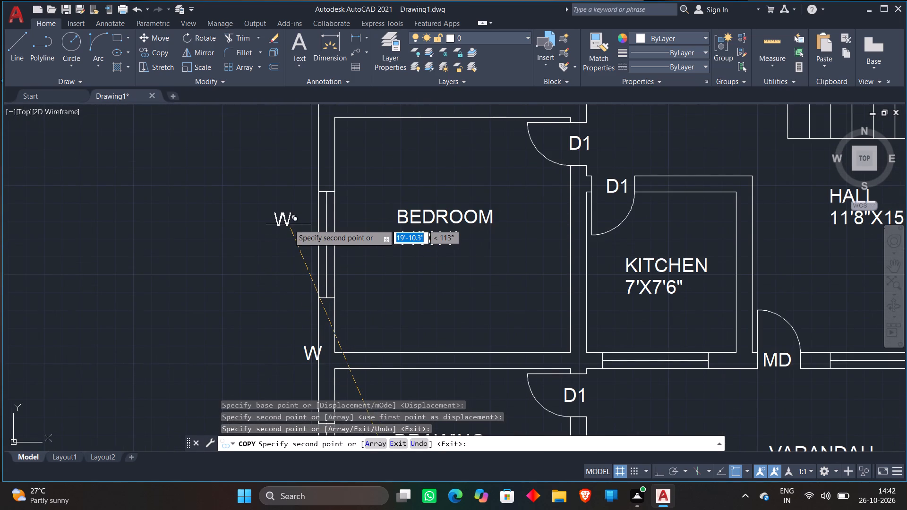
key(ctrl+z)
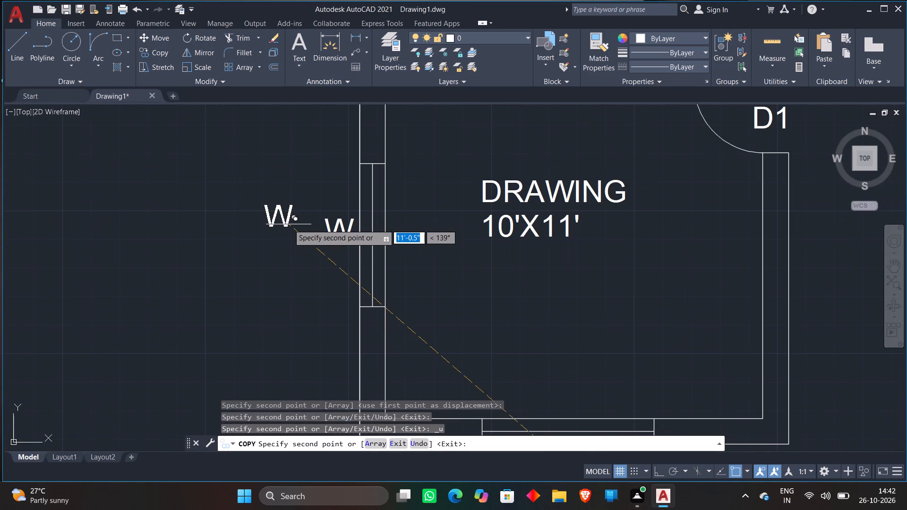
Place a copy of the W tag outside the 11'X11' bedroom's west wall window.
scroll(341, 215, down, 2)
middle_drag(332, 189, 331, 226)
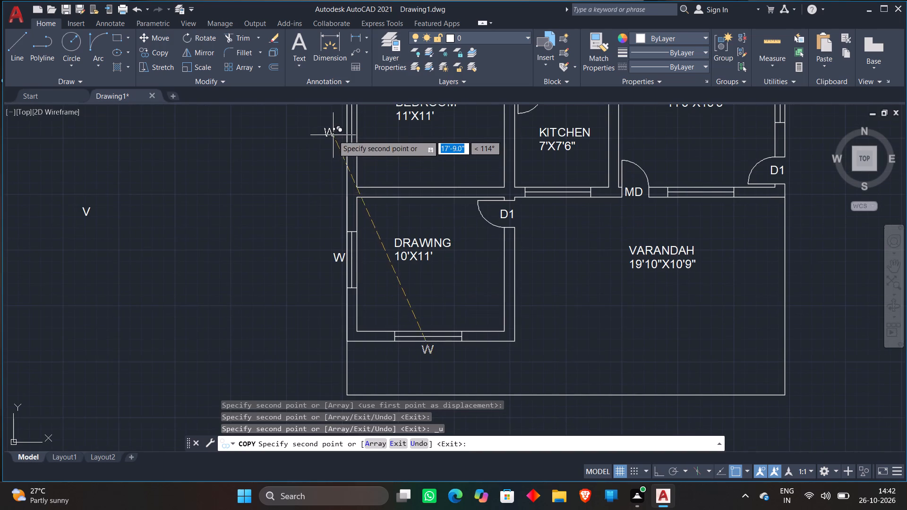
middle_drag(333, 136, 338, 242)
scroll(340, 218, up, 2)
click(359, 235)
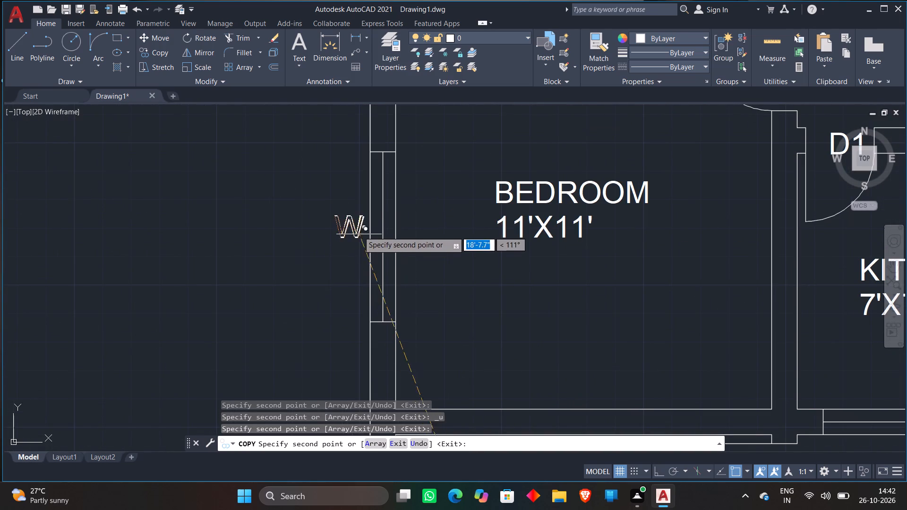
Place copies of the W tag outside the west and north windows of the 13'X14' bedroom.
scroll(348, 180, down, 3)
middle_drag(338, 161, 329, 266)
middle_drag(334, 176, 324, 261)
scroll(327, 205, up, 2)
click(333, 249)
middle_drag(341, 196, 218, 306)
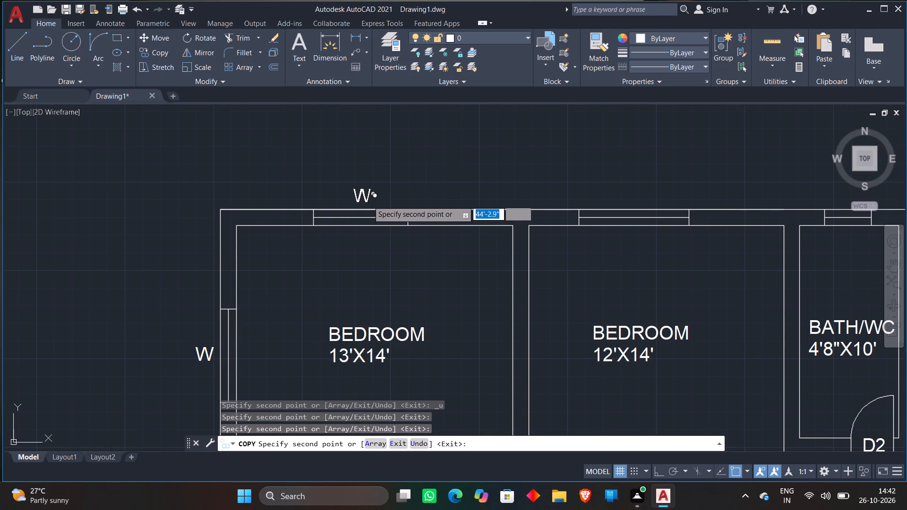
click(370, 203)
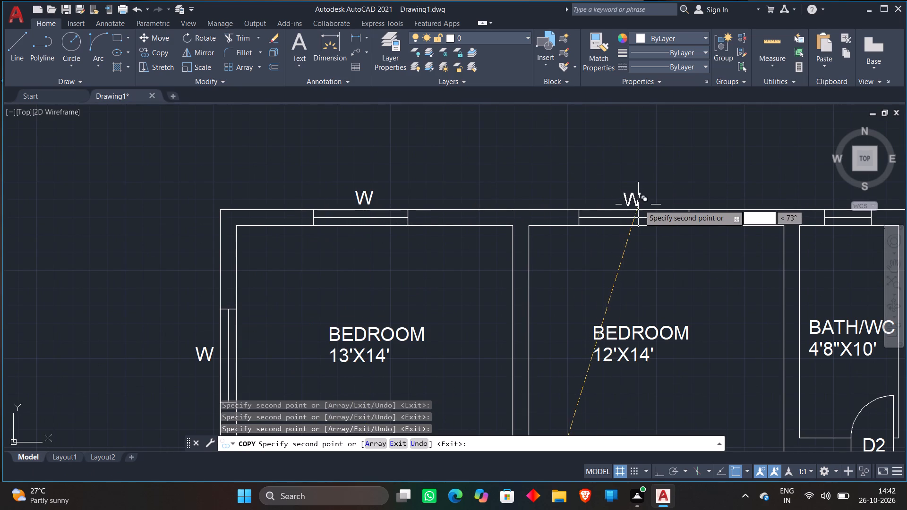
Place copies of the W tag outside the 12'X14' bedroom's north window and the hall's east window, and finish copying.
scroll(648, 198, up, 1)
click(648, 204)
scroll(647, 184, down, 3)
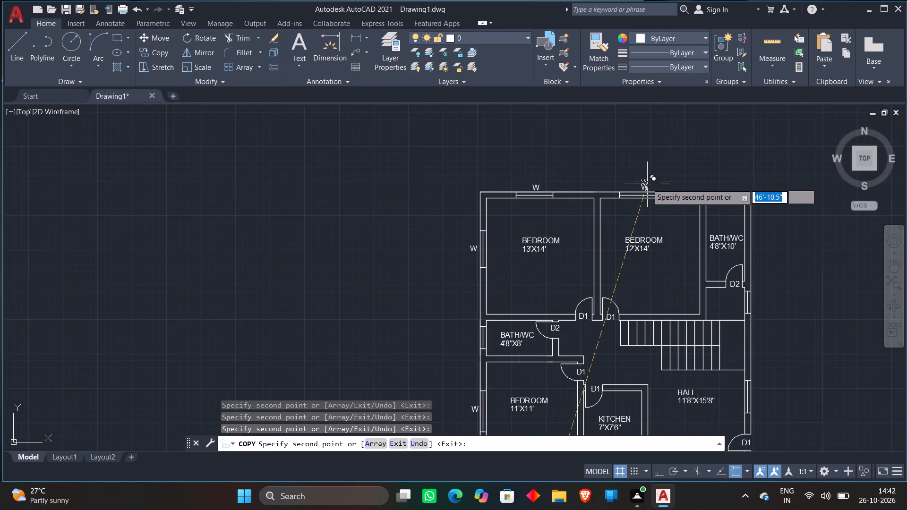
middle_drag(573, 194, 480, 207)
middle_drag(708, 261, 636, 149)
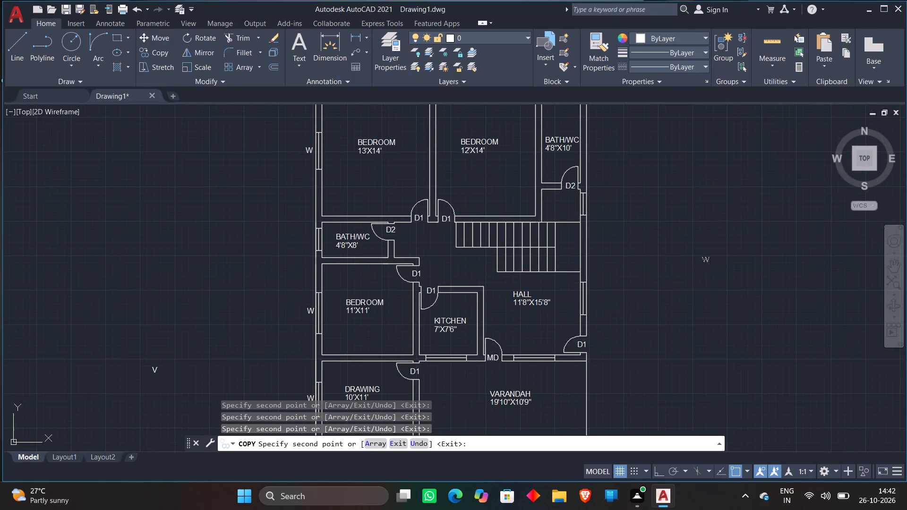
scroll(633, 273, up, 3)
click(535, 333)
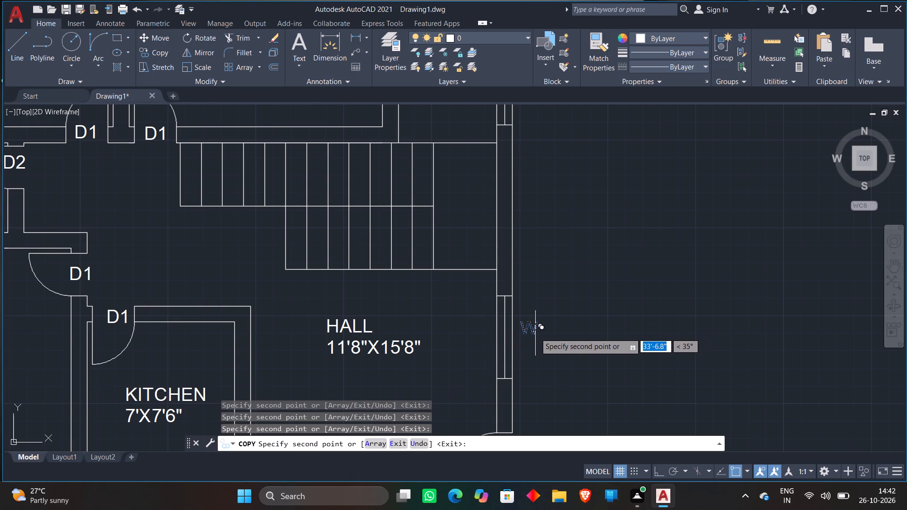
key(space)
Move the loose V tag to just outside the west window of the 4'8"X8' BATH/WC.
scroll(413, 435, down, 3)
scroll(623, 286, down, 1)
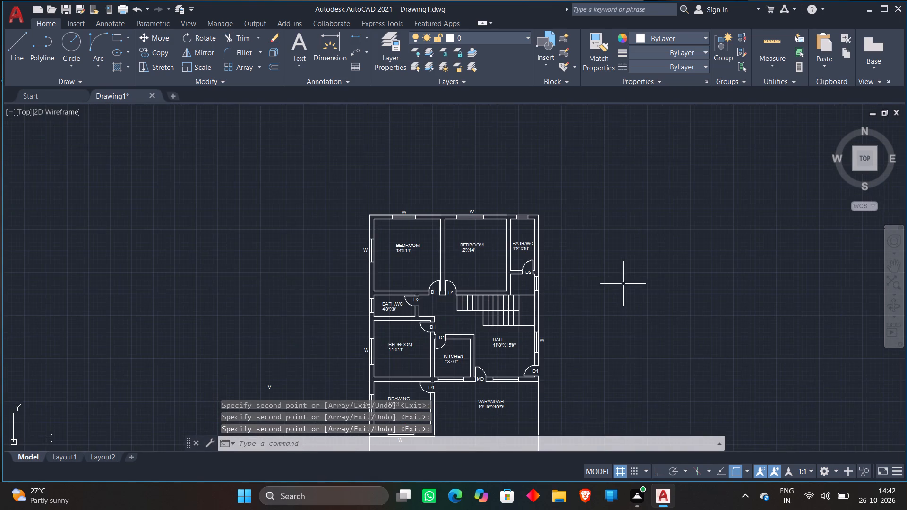
middle_drag(623, 285, 629, 219)
click(277, 348)
click(204, 267)
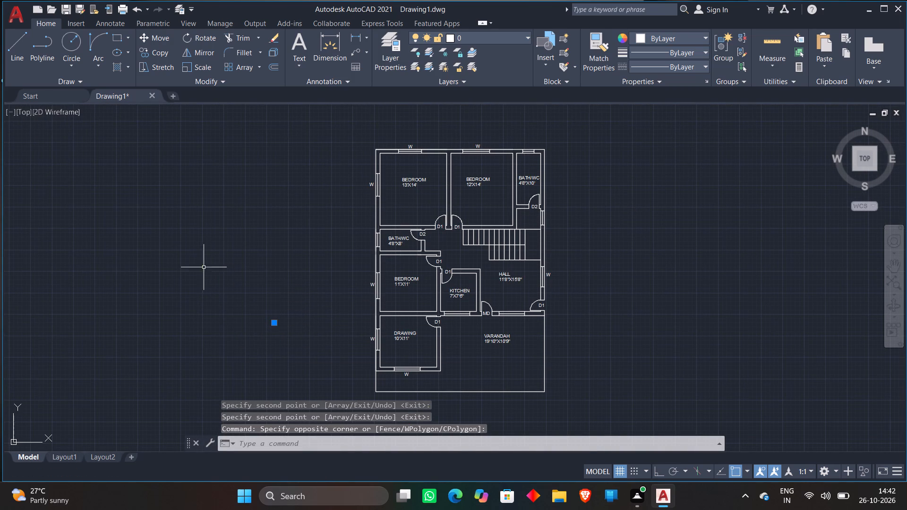
click(157, 42)
scroll(263, 323, up, 2)
click(293, 324)
scroll(442, 218, down, 1)
middle_drag(442, 218, 417, 263)
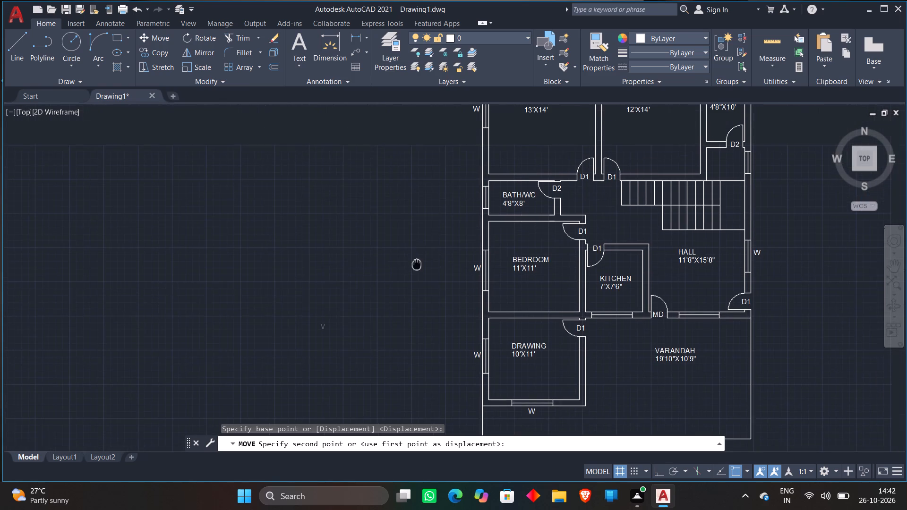
middle_drag(465, 212, 447, 252)
scroll(458, 234, up, 3)
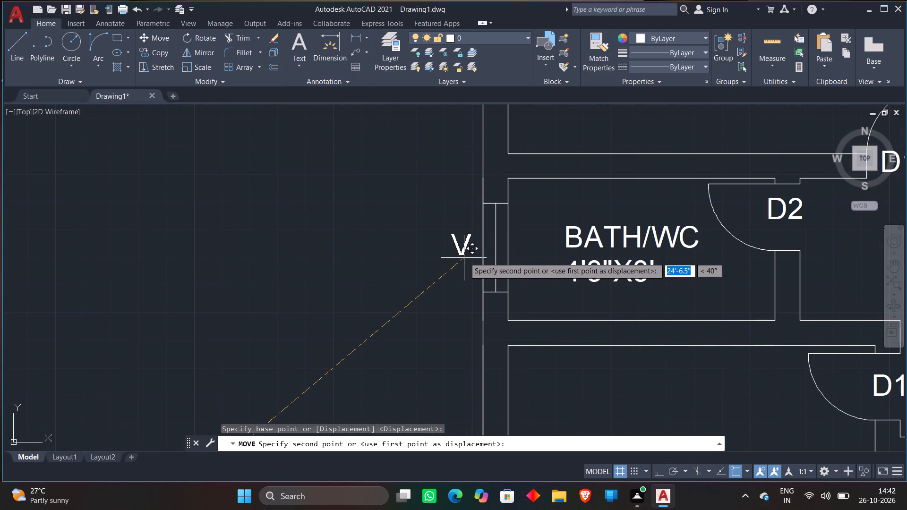
click(468, 256)
Copy the V tag to the outside of the 4'8"X10' BATH/WC's north window.
click(461, 243)
right_click(0, 276)
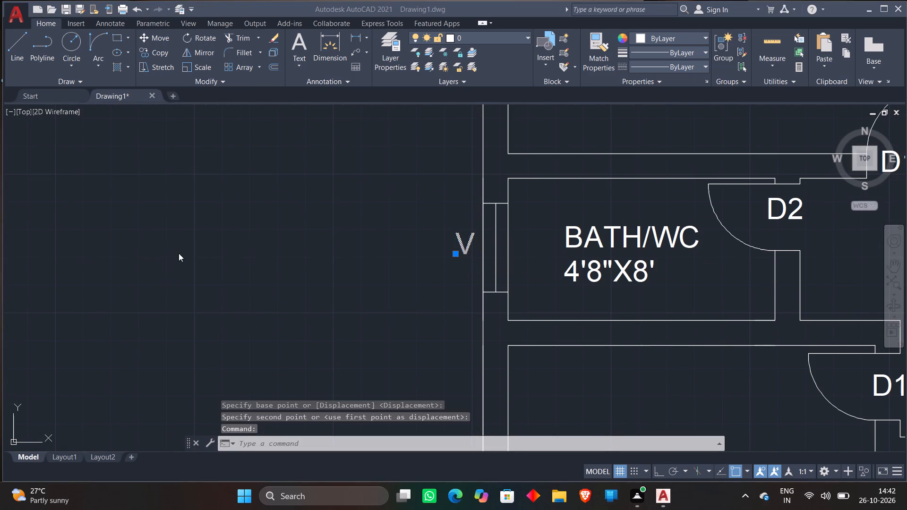
right_click(182, 249)
click(248, 220)
right_click(253, 221)
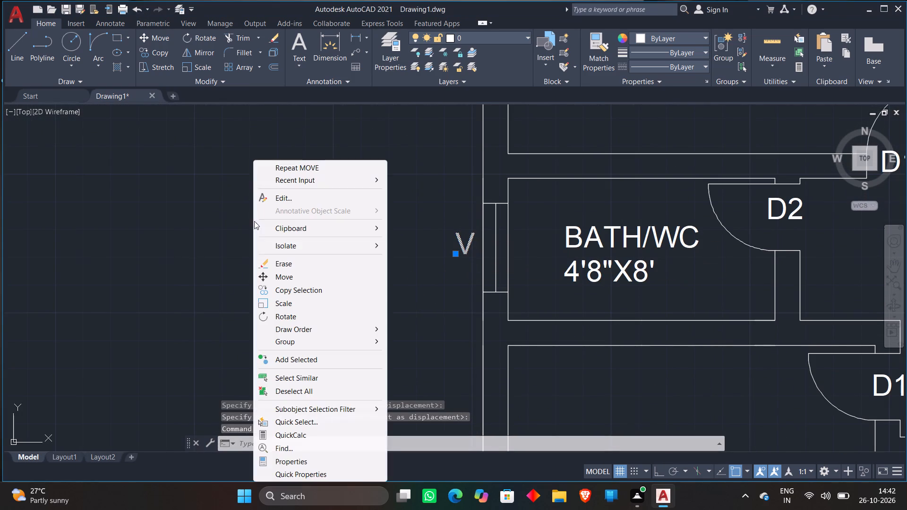
click(283, 287)
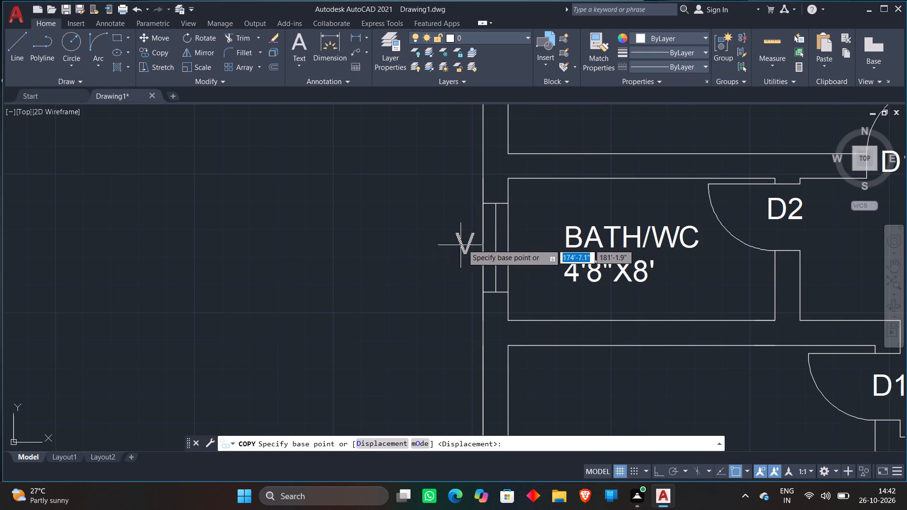
click(467, 243)
scroll(403, 218, down, 2)
middle_drag(403, 218, 309, 410)
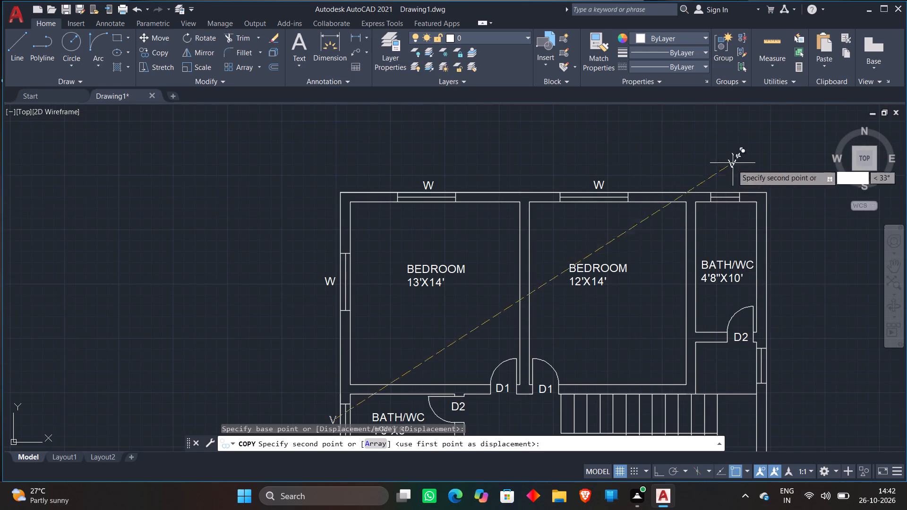
scroll(730, 192, up, 2)
click(718, 177)
scroll(699, 177, down, 1)
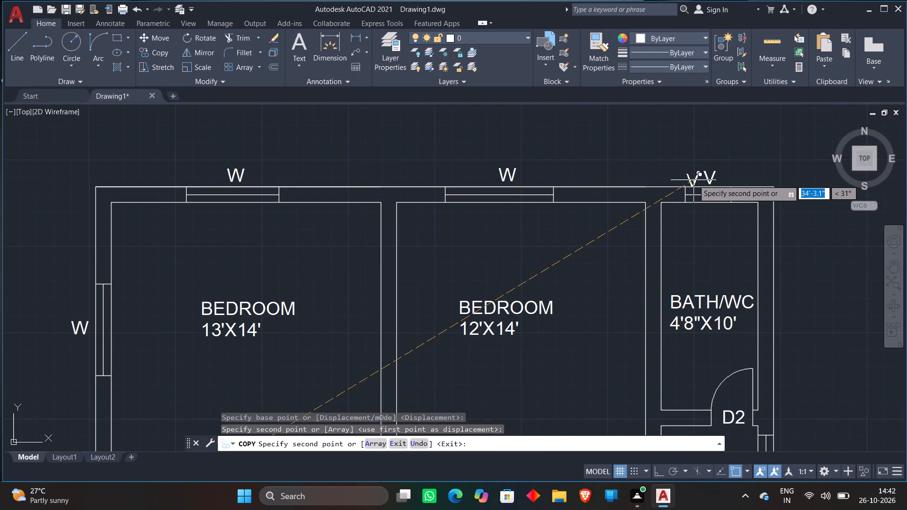
key(space)
Insert the Bed - Queen block from DesignCenter at scale 1 in the empty area east of the plan.
scroll(693, 180, down, 4)
middle_drag(747, 262, 720, 260)
scroll(716, 259, up, 2)
scroll(698, 261, down, 1)
middle_drag(698, 261, 691, 231)
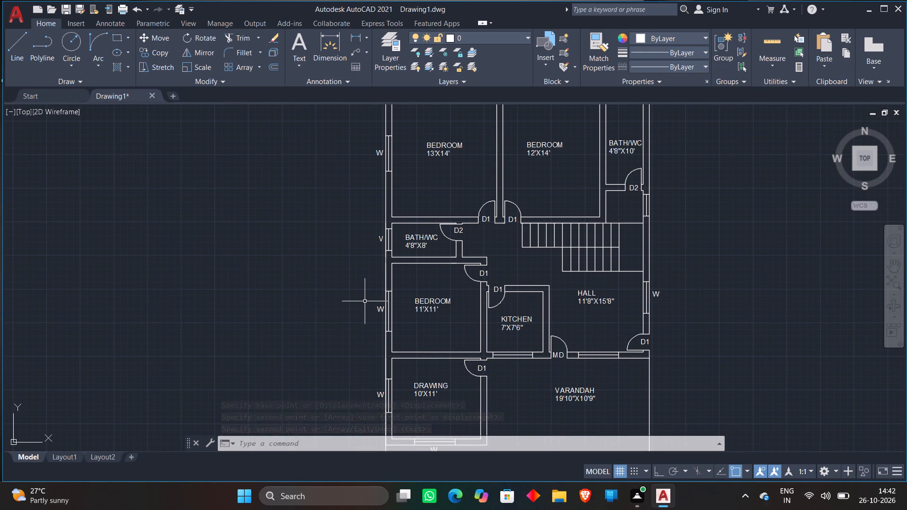
scroll(359, 302, down, 1)
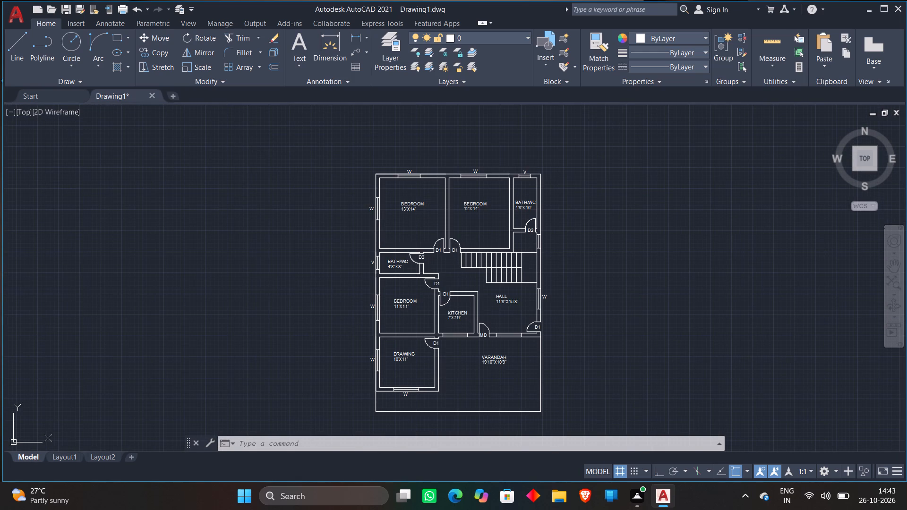
text(DC)
key(space)
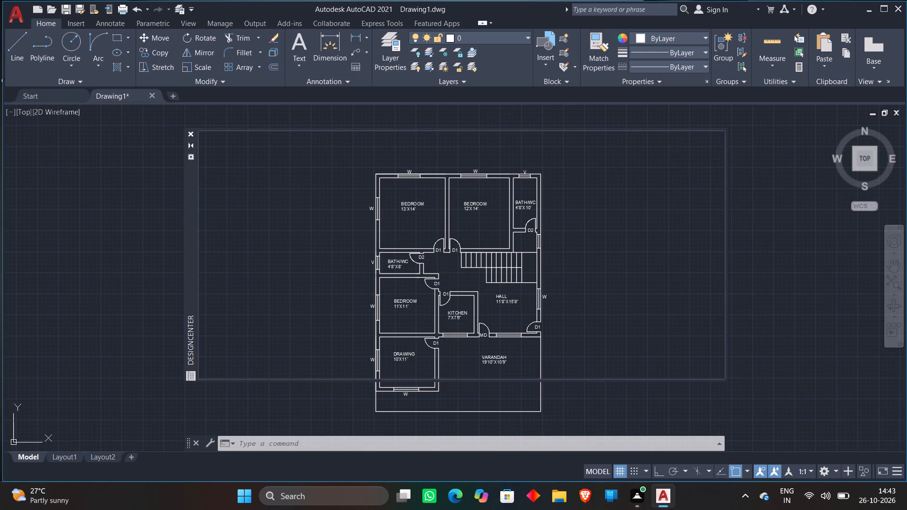
double_click(228, 168)
double_click(225, 168)
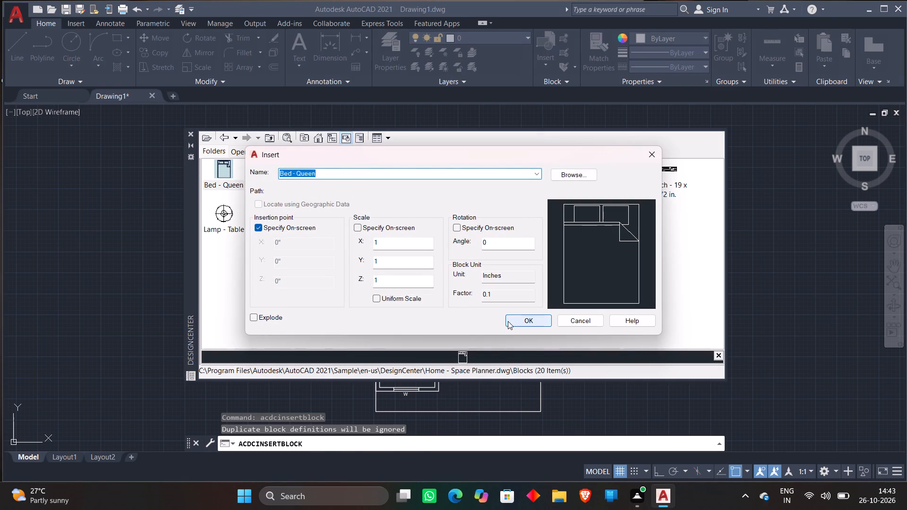
click(508, 321)
click(741, 232)
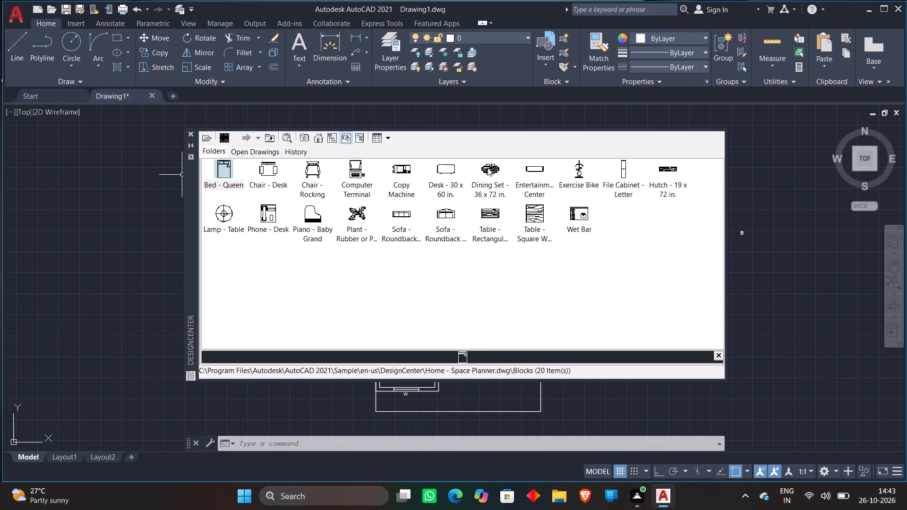
Insert the Toilet - top block from House Designer.dwg at scale 1 east of the plan, and close DesignCenter.
click(219, 141)
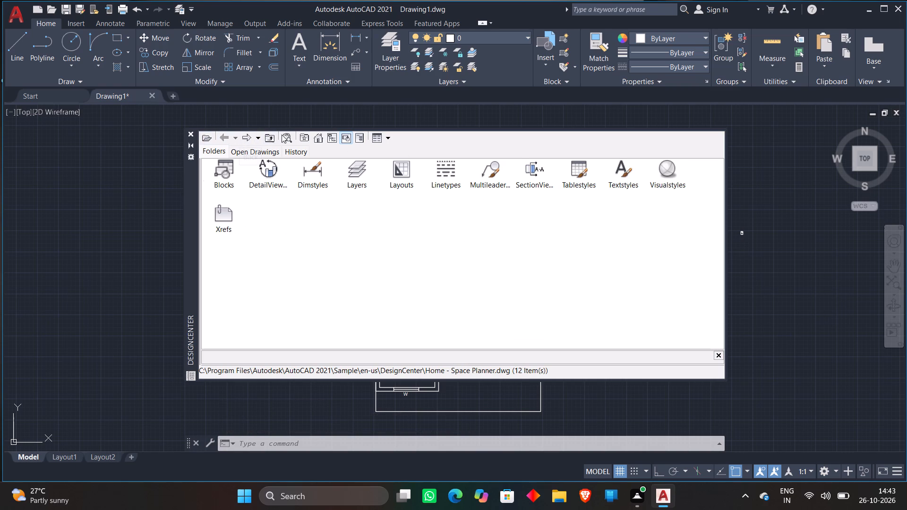
click(317, 139)
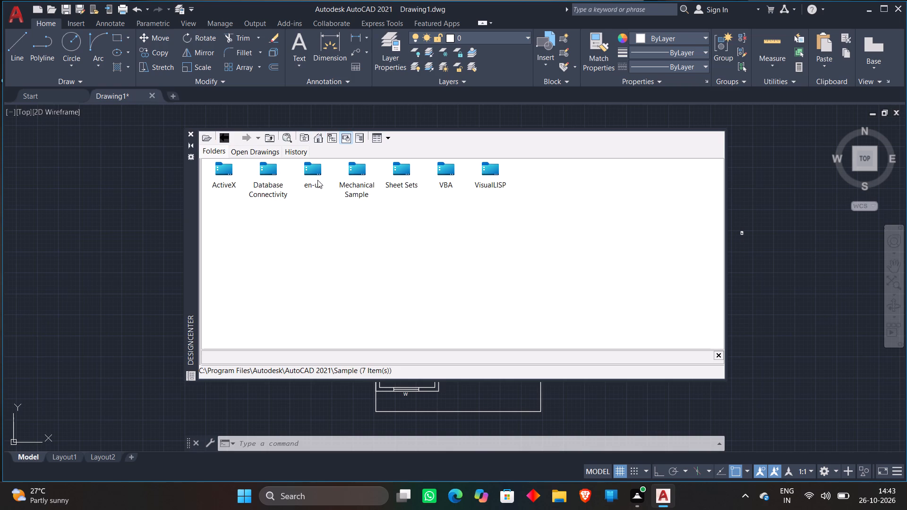
double_click(323, 176)
double_click(227, 174)
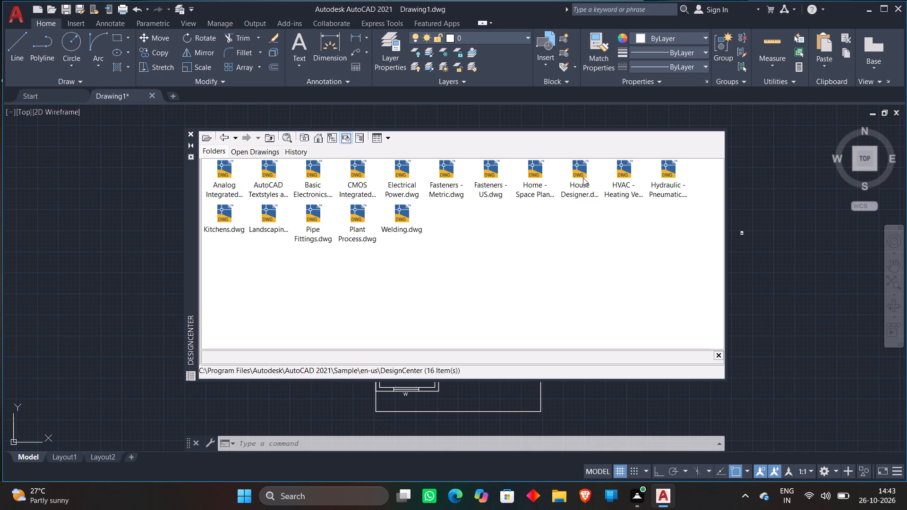
double_click(583, 178)
double_click(218, 166)
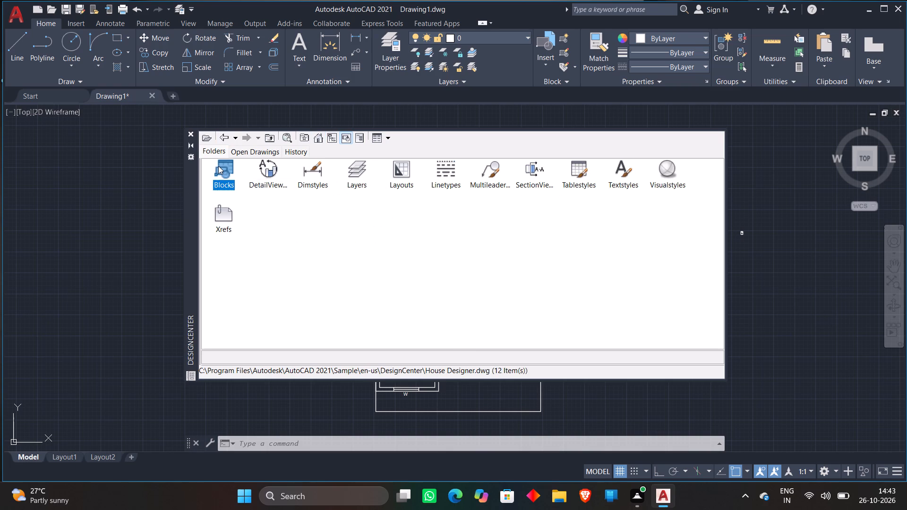
double_click(219, 166)
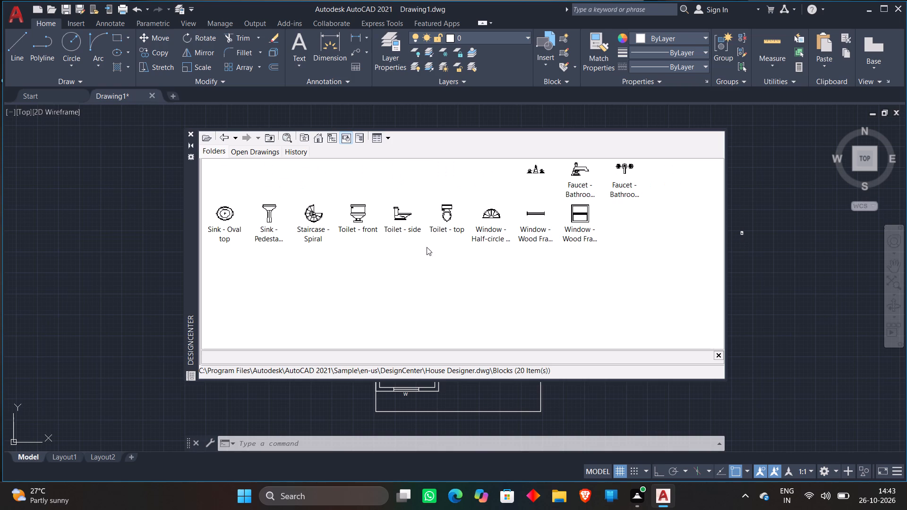
double_click(445, 228)
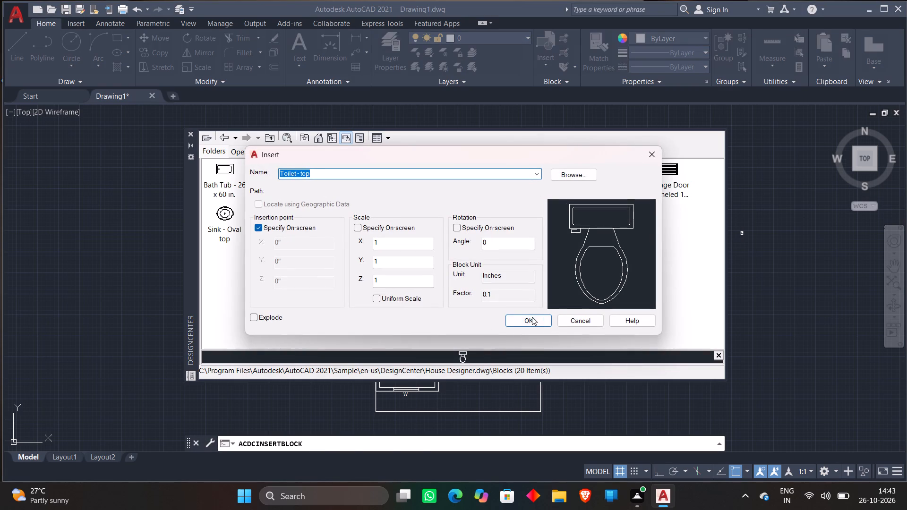
click(531, 317)
click(753, 220)
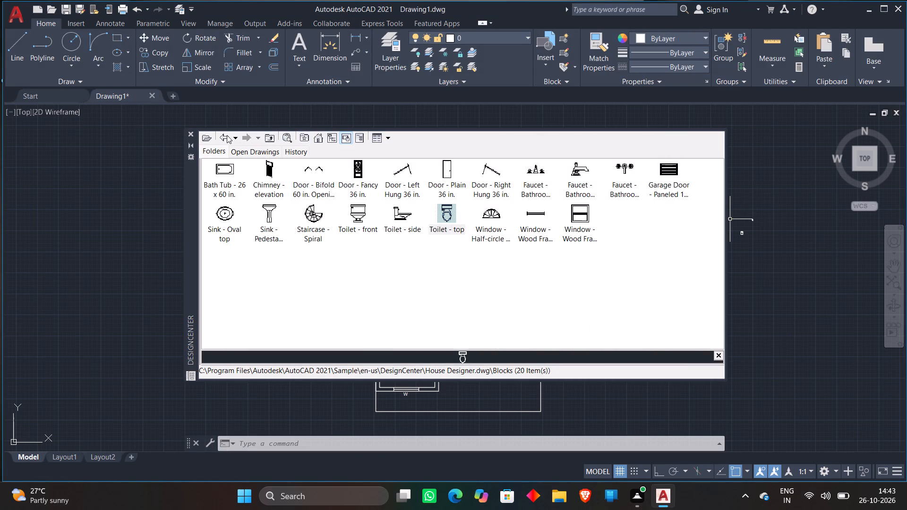
click(194, 133)
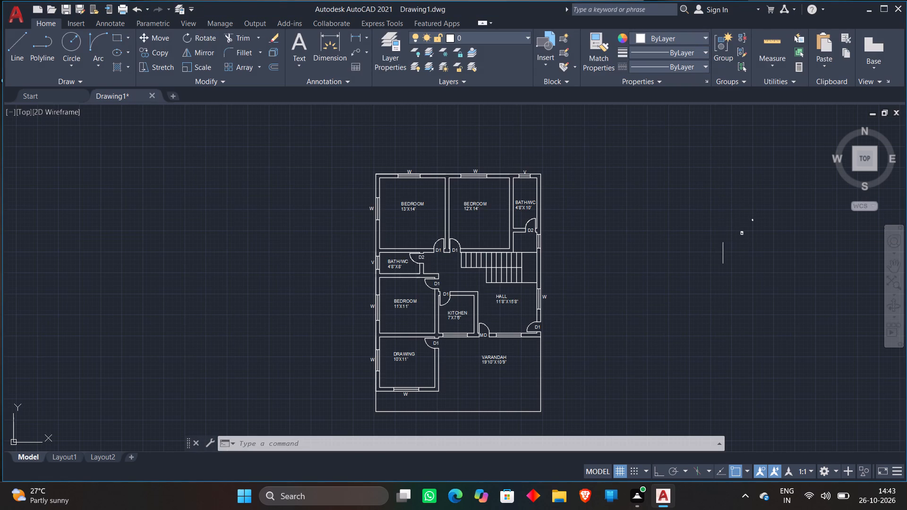
Move the tiny queen bed block into the 13'X14' bedroom, below its room label.
click(718, 216)
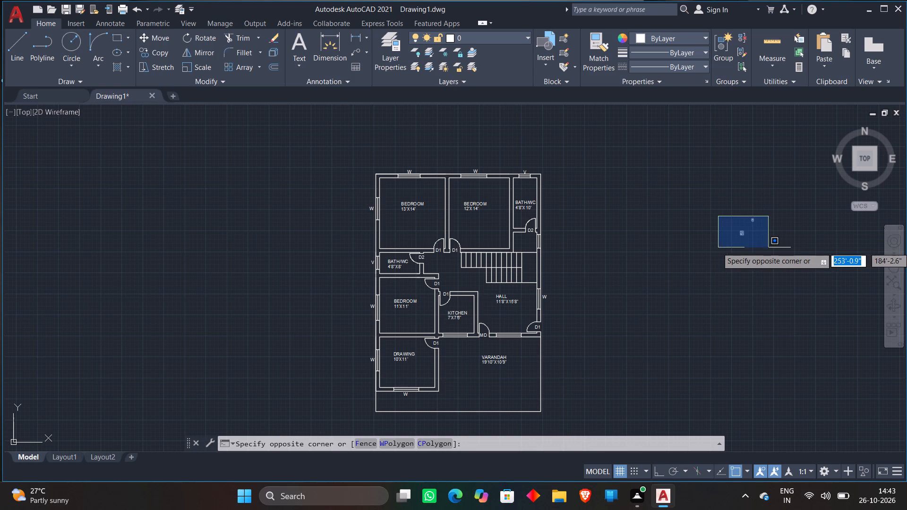
click(744, 263)
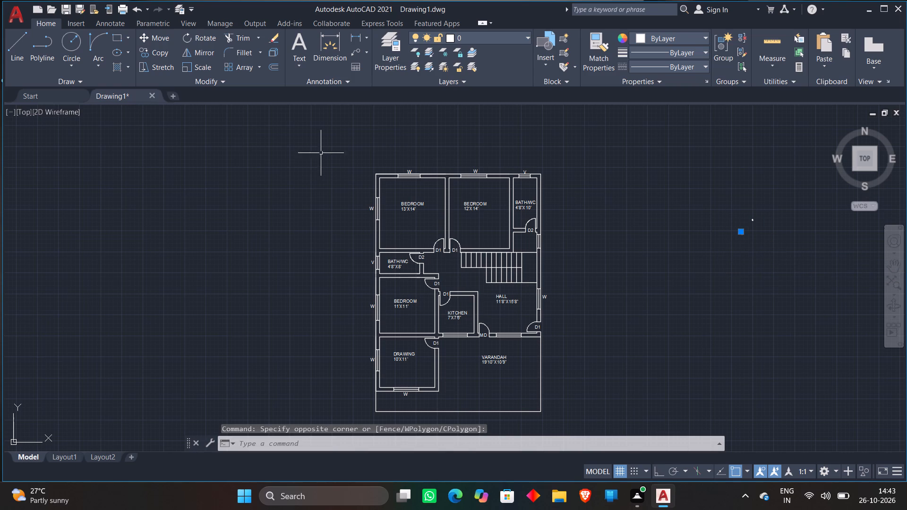
click(168, 43)
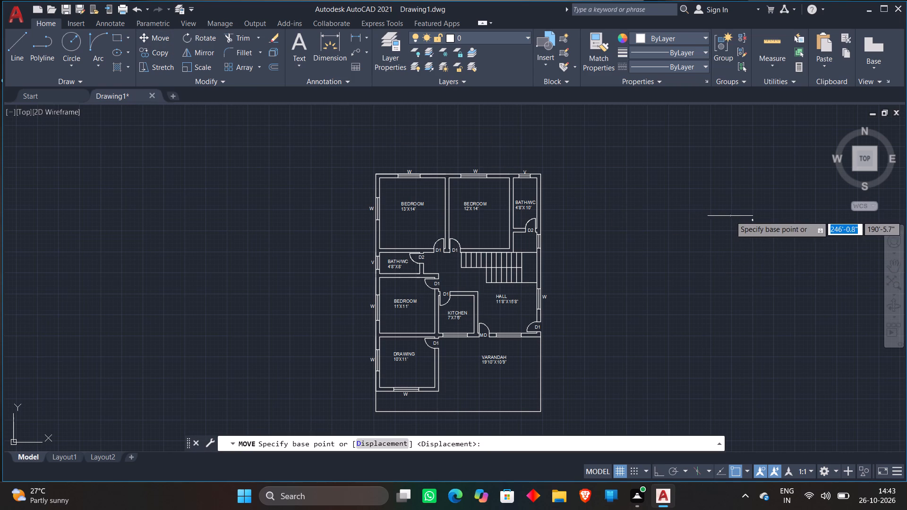
click(744, 238)
scroll(397, 221, up, 3)
click(451, 216)
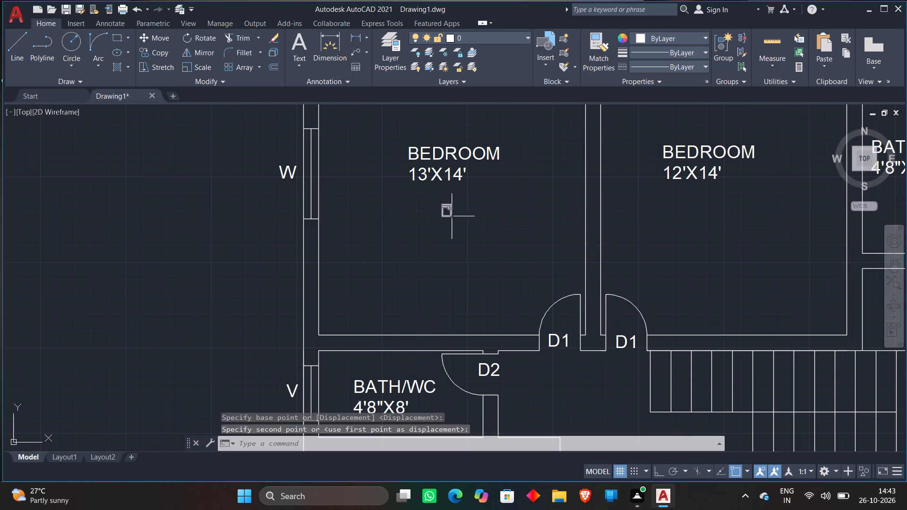
Scale the queen bed block up freehand to a bed size that suits the 13'X14' bedroom.
click(385, 188)
click(501, 242)
right_click(497, 237)
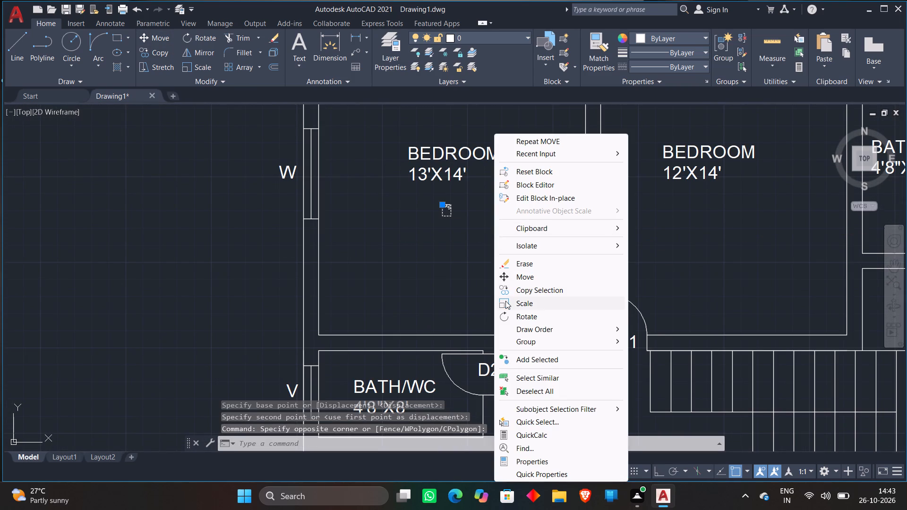
click(505, 301)
click(476, 195)
scroll(499, 169, down, 2)
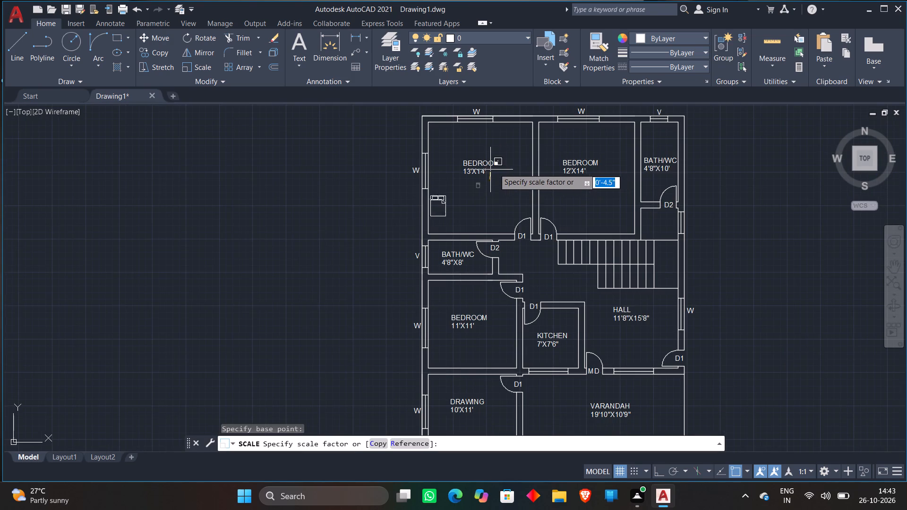
click(522, 144)
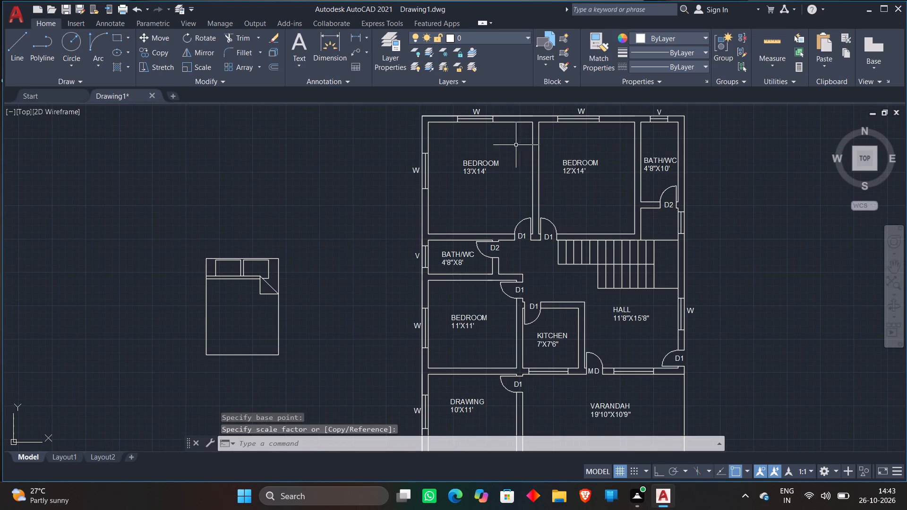
Move the enlarged queen bed into the 13'X14' bedroom with its headboard near the north wall.
click(264, 270)
click(221, 257)
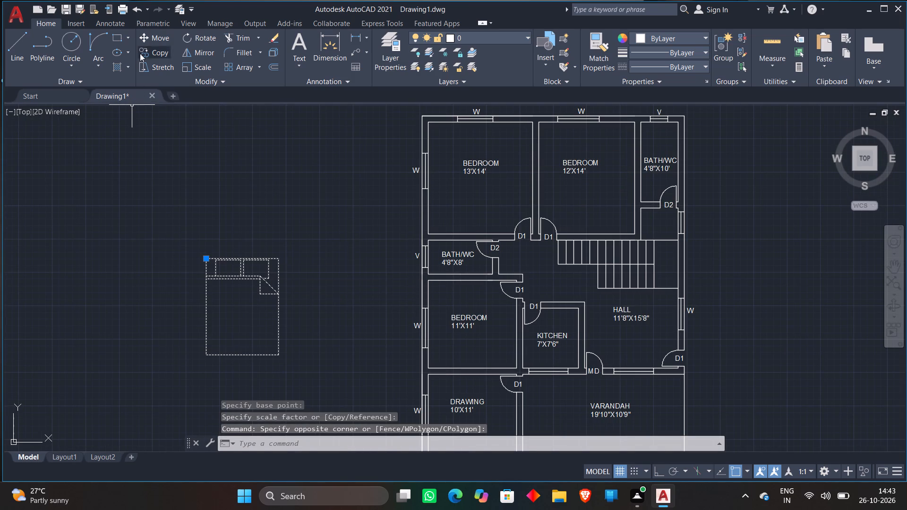
click(146, 40)
click(244, 317)
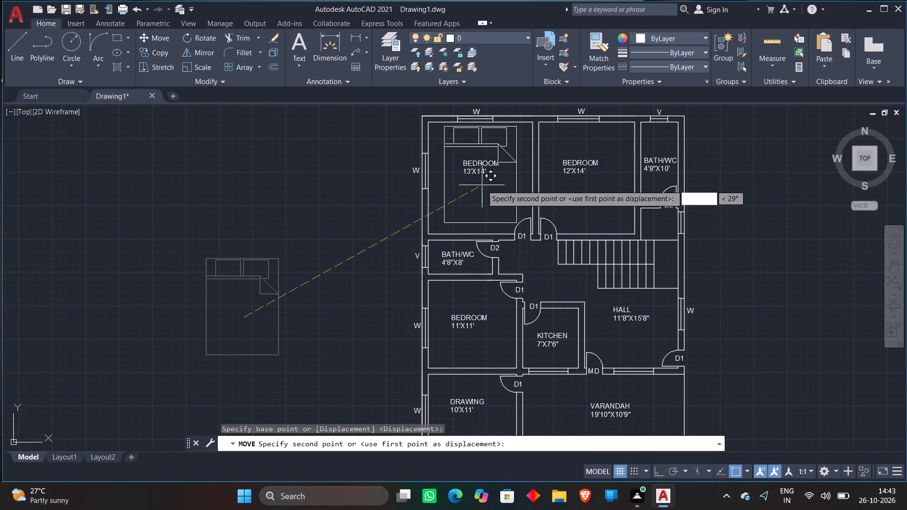
click(481, 184)
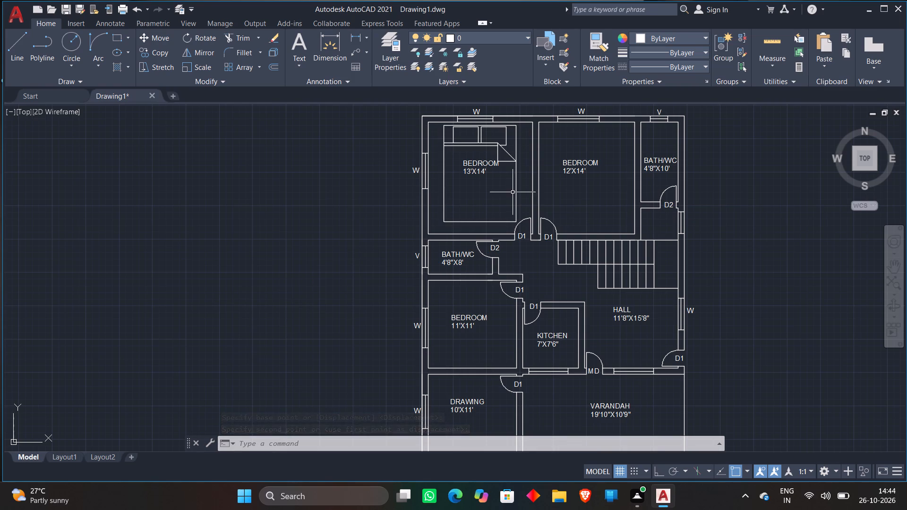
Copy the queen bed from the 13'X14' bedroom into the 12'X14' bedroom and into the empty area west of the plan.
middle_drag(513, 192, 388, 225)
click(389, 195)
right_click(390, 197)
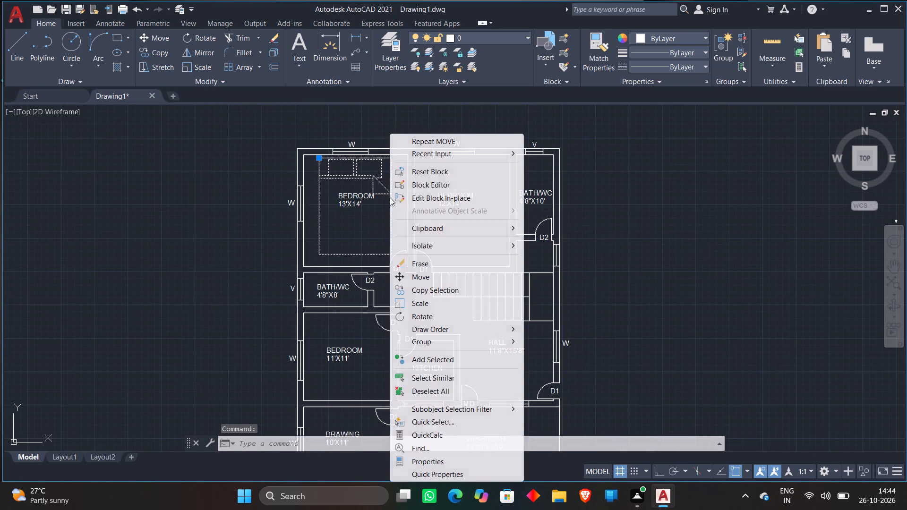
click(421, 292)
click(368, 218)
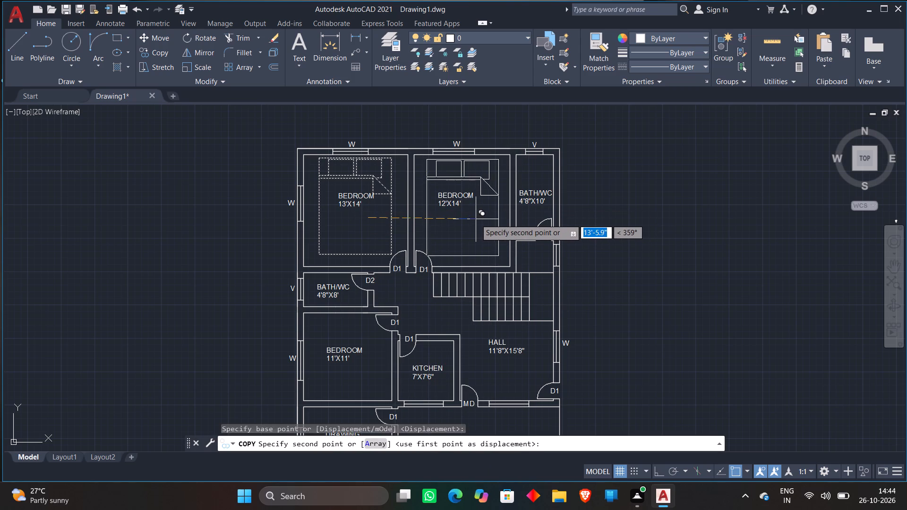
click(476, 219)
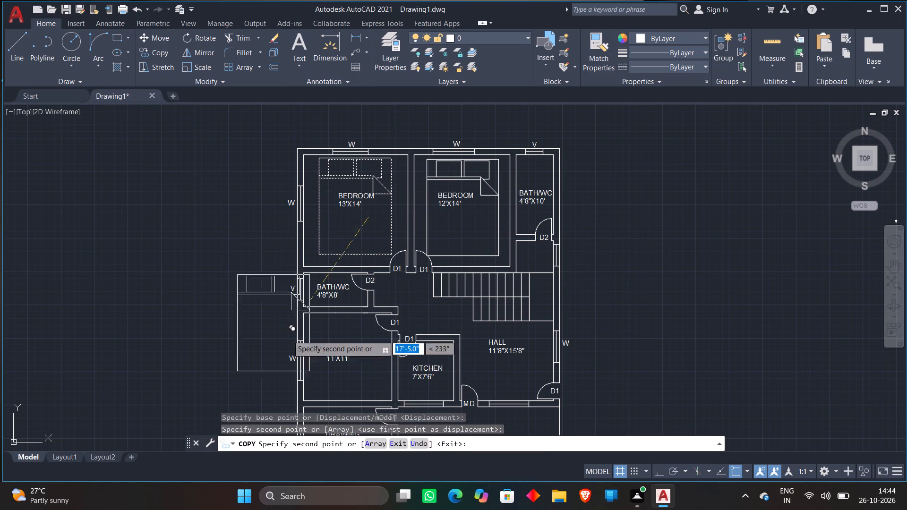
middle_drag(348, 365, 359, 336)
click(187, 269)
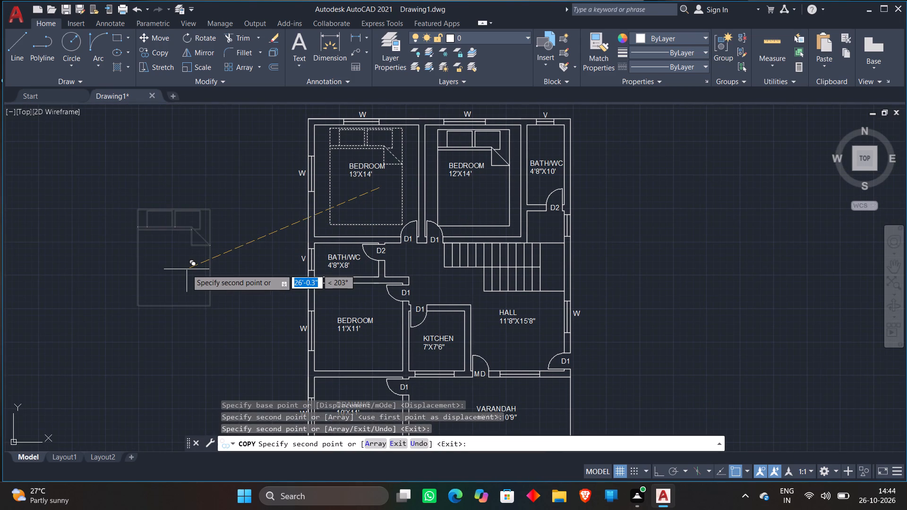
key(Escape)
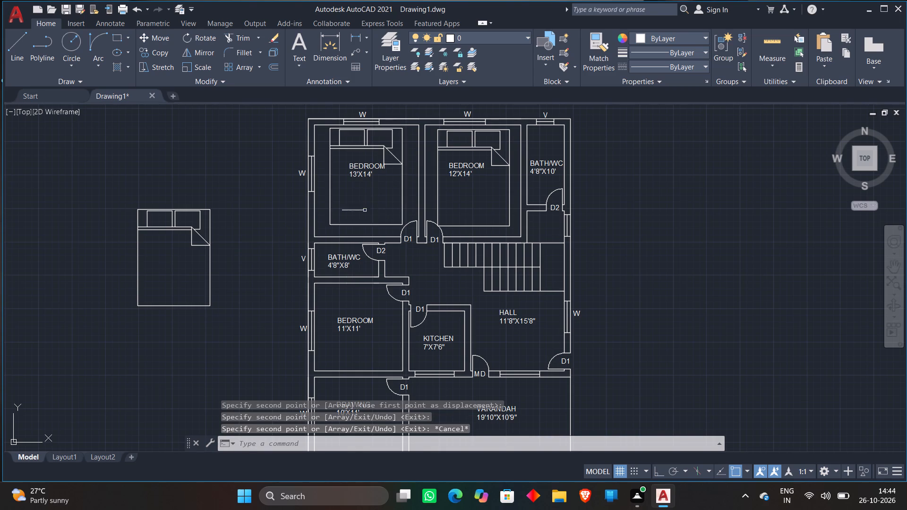
Scale the queen bed in the 13'X14' bedroom down freehand to about three quarters of its size.
click(342, 226)
right_click(349, 197)
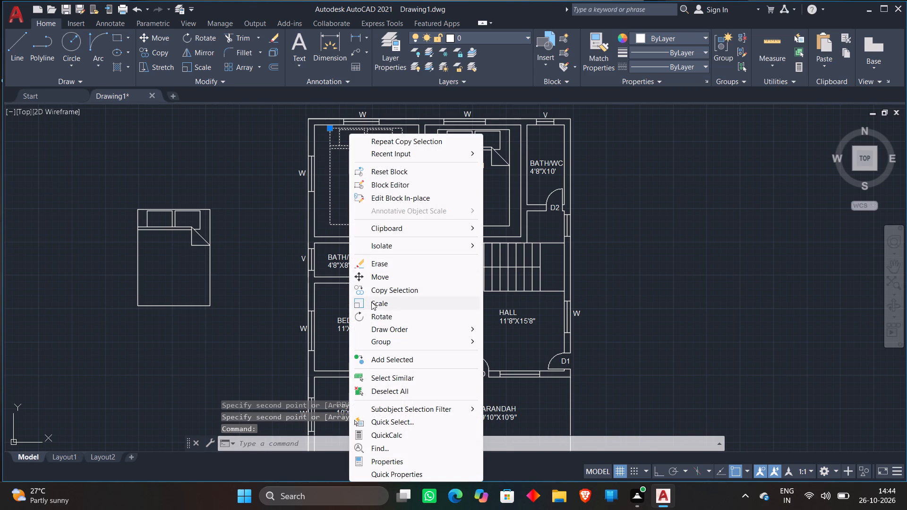
click(372, 305)
click(376, 196)
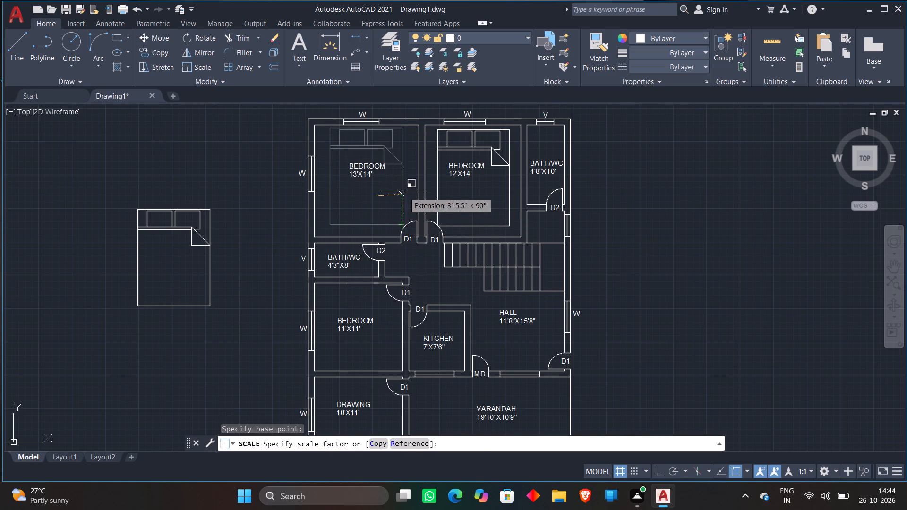
click(394, 161)
Move the reduced queen bed in the 13'X14' bedroom north so its headboard sits near the north wall.
click(392, 162)
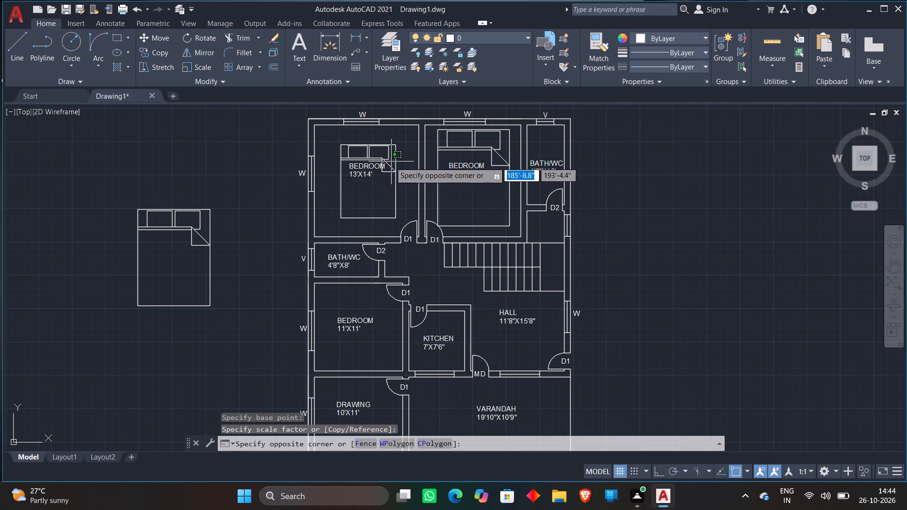
click(381, 157)
click(157, 36)
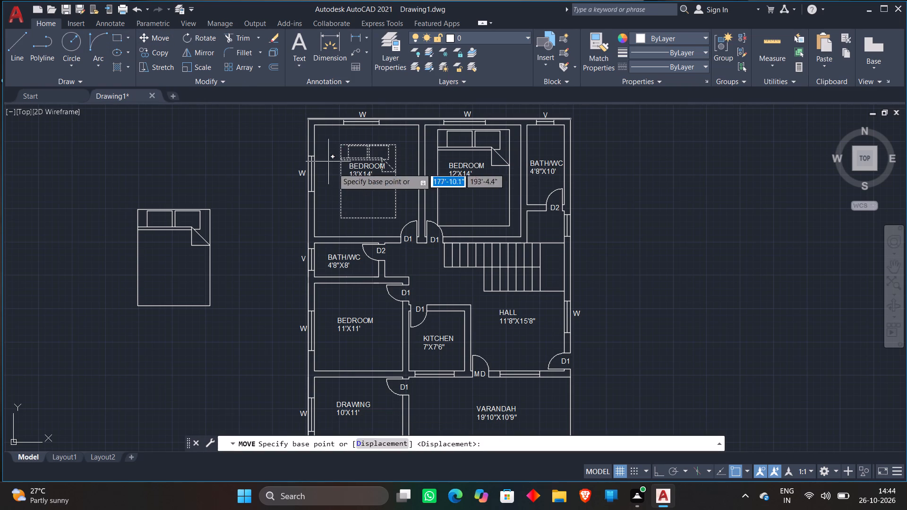
drag(351, 196, 355, 198)
click(347, 183)
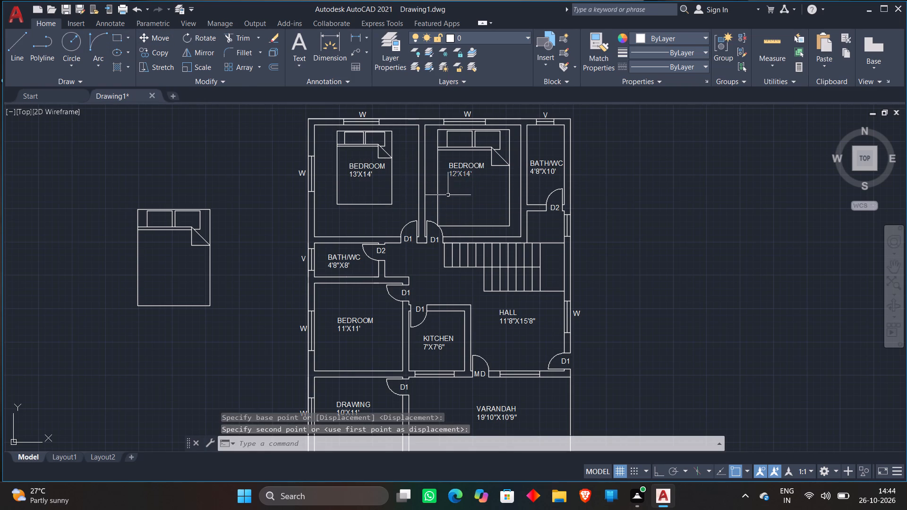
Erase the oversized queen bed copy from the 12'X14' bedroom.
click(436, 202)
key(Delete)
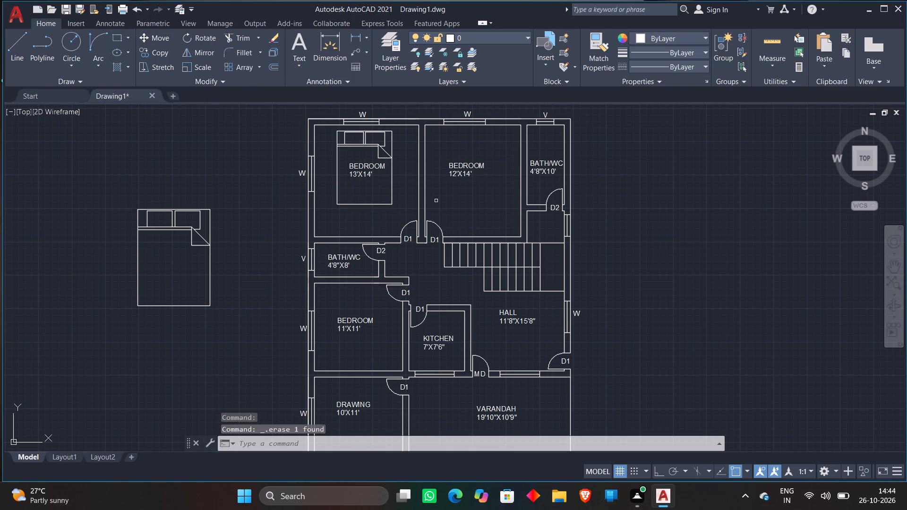
Copy the reduced queen bed from the 13'X14' bedroom into the 12'X14' bedroom, with its headboard near the north wall.
click(364, 204)
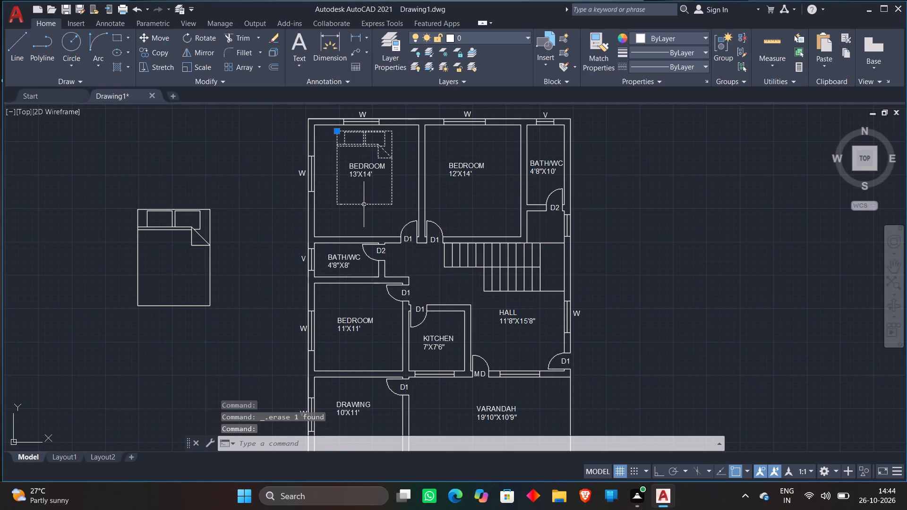
right_click(364, 204)
click(386, 290)
click(370, 188)
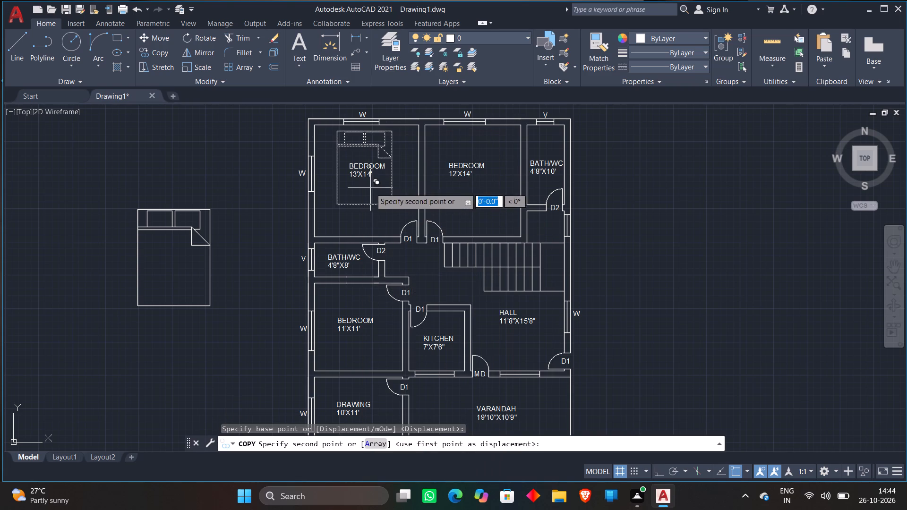
click(477, 187)
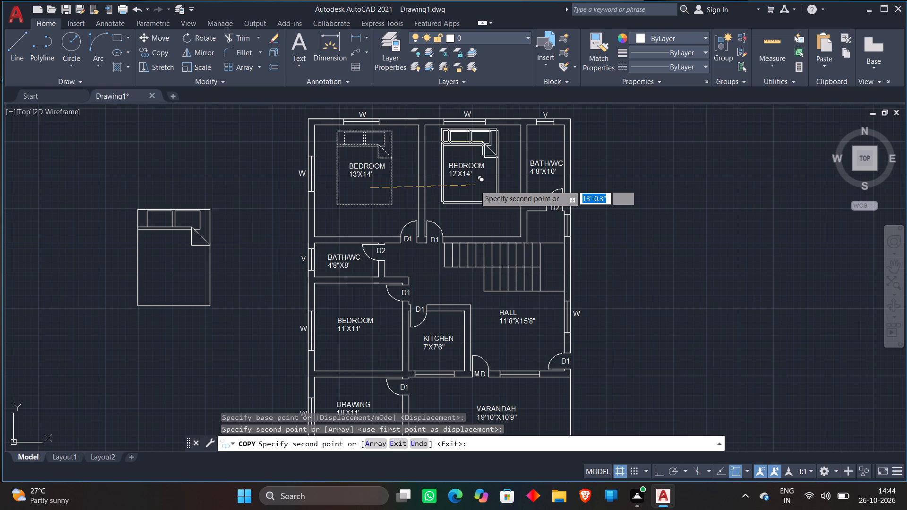
key(space)
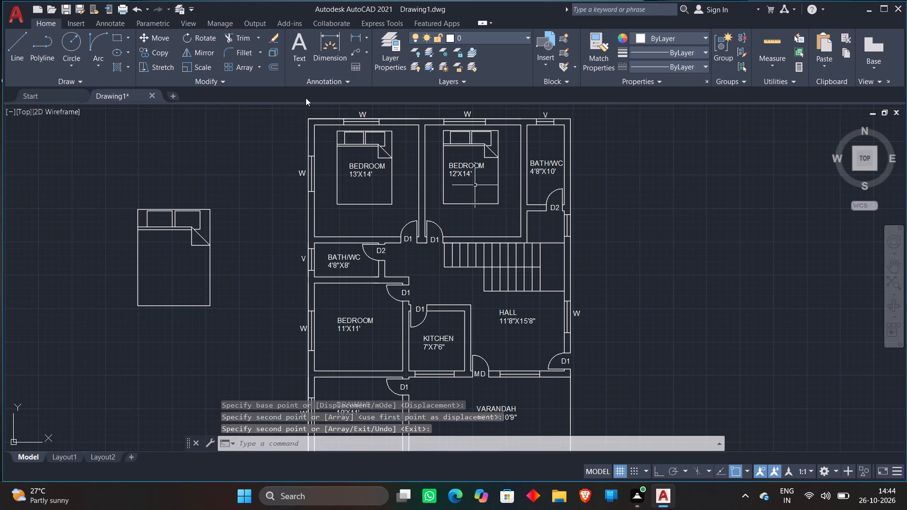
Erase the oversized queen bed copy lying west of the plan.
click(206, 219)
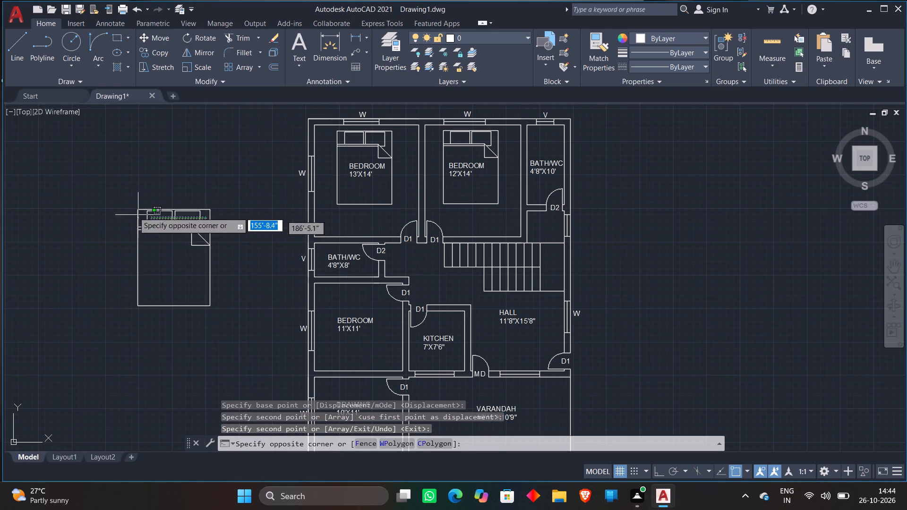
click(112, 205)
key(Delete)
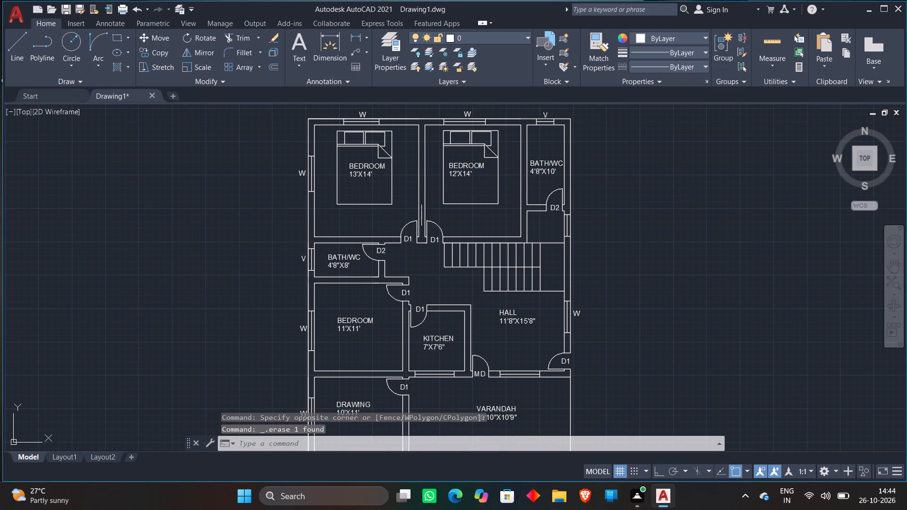
Copy the reduced queen bed from the 13'X14' bedroom to the empty area west of the 11'X11' bedroom.
click(380, 202)
click(363, 209)
right_click(146, 151)
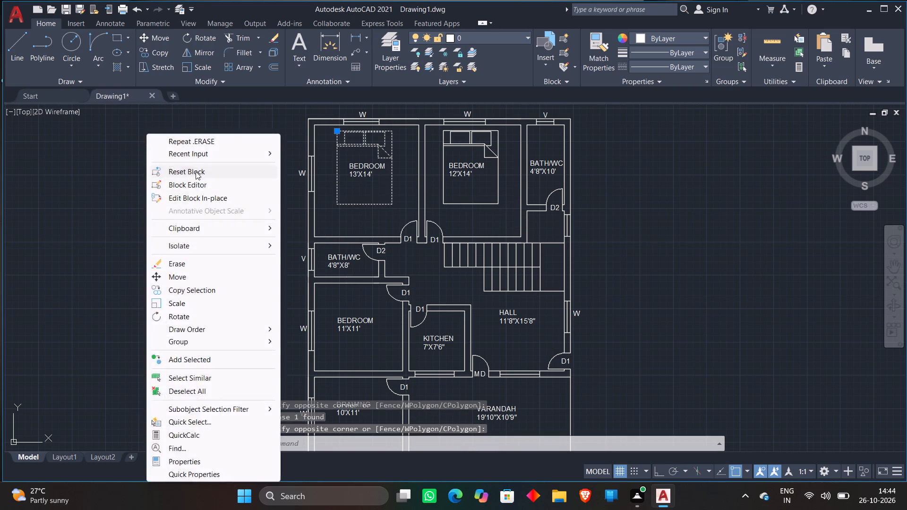
click(200, 289)
click(363, 208)
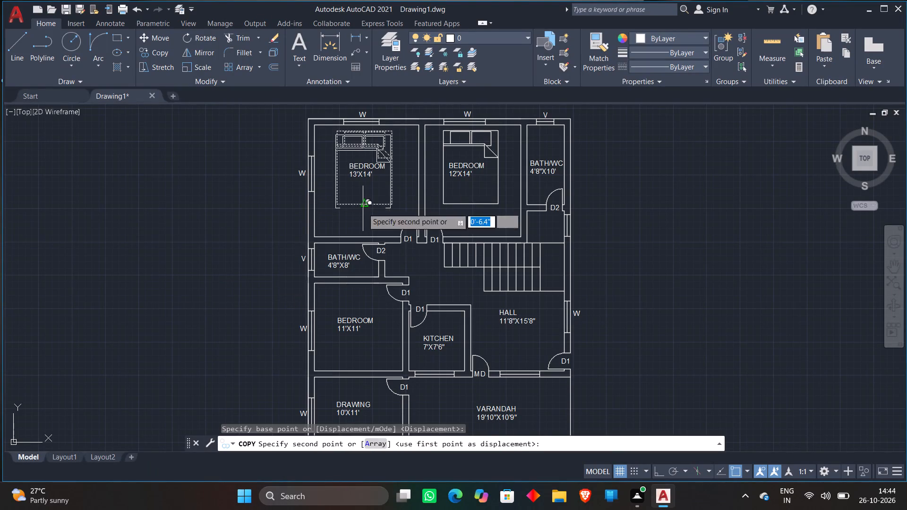
scroll(198, 302, down, 2)
middle_drag(195, 310, 246, 216)
scroll(292, 219, up, 3)
click(163, 276)
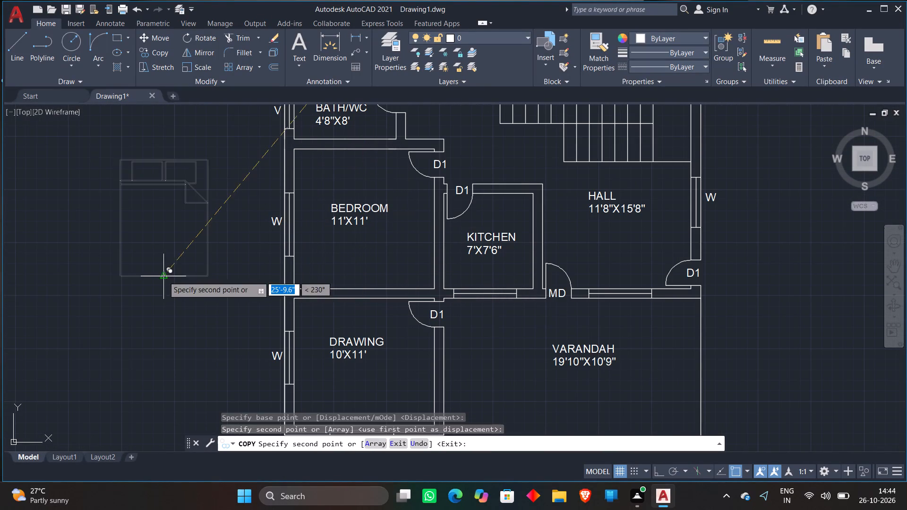
key(Escape)
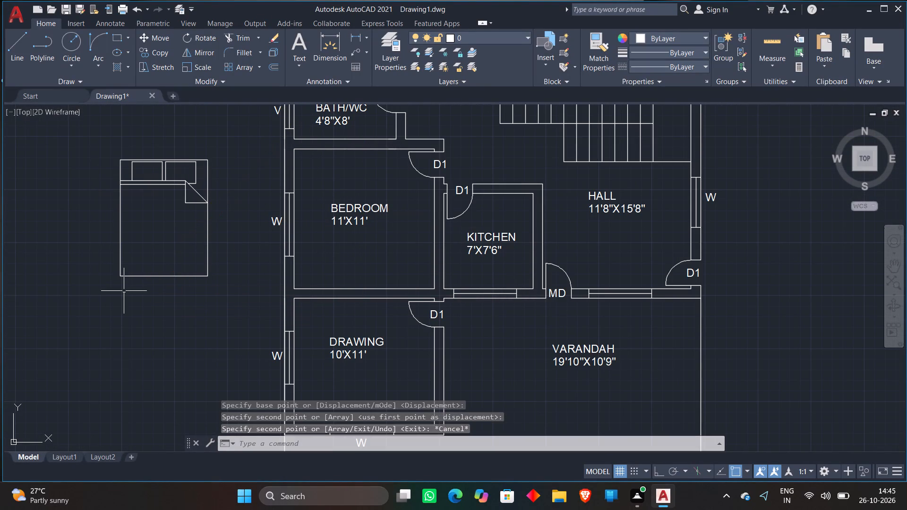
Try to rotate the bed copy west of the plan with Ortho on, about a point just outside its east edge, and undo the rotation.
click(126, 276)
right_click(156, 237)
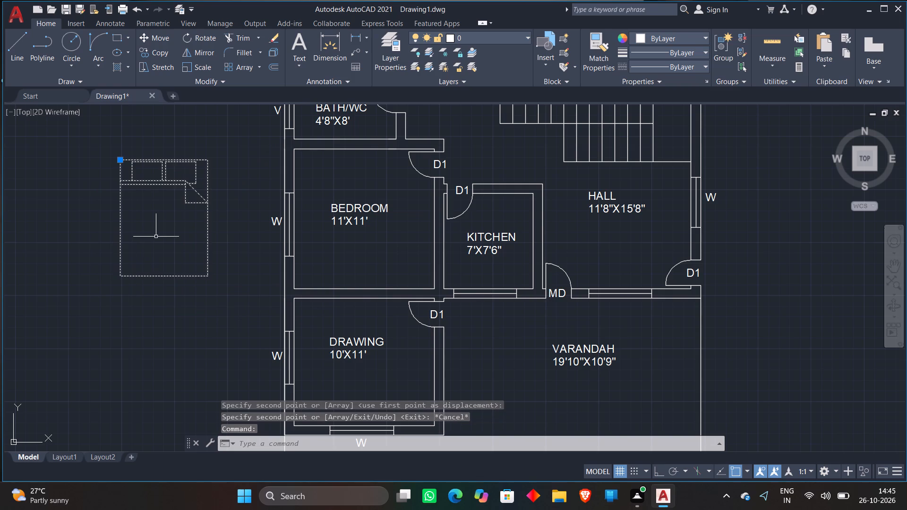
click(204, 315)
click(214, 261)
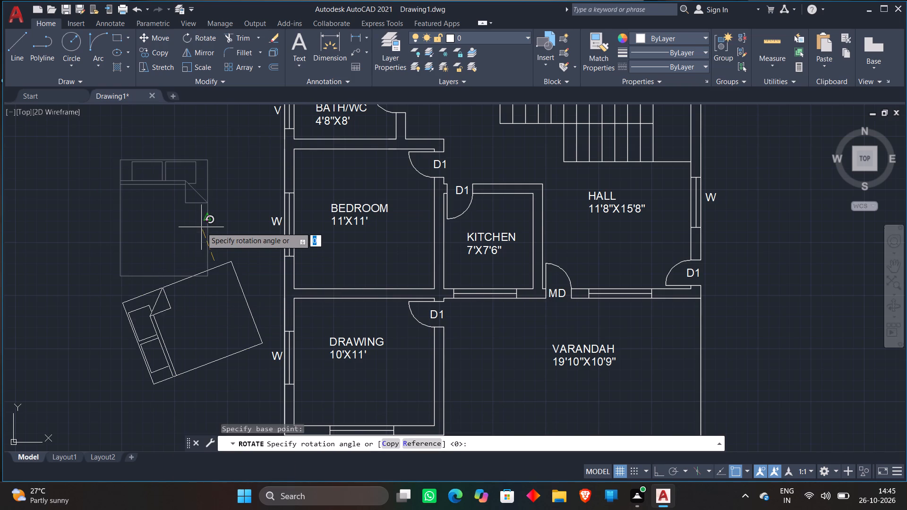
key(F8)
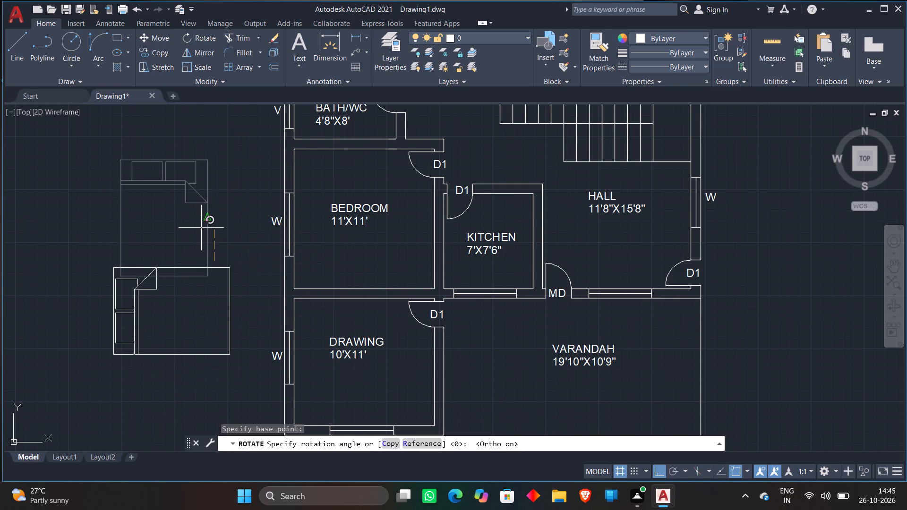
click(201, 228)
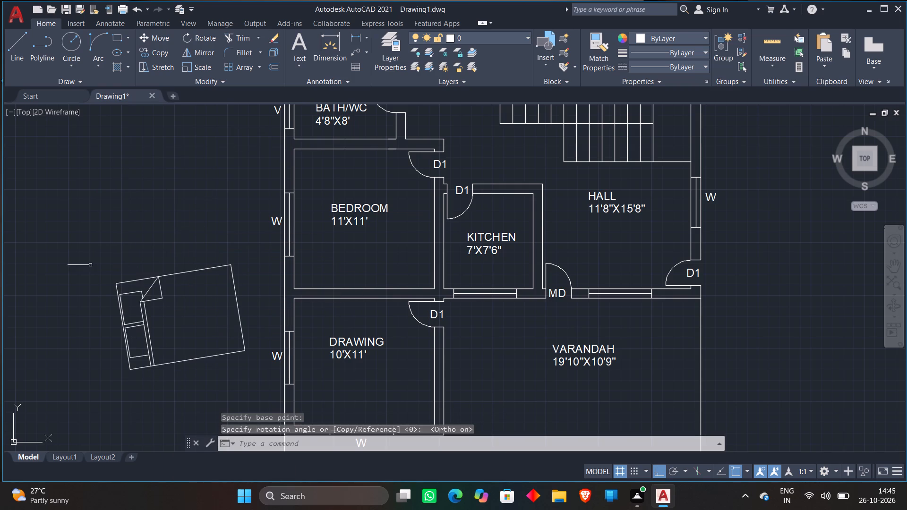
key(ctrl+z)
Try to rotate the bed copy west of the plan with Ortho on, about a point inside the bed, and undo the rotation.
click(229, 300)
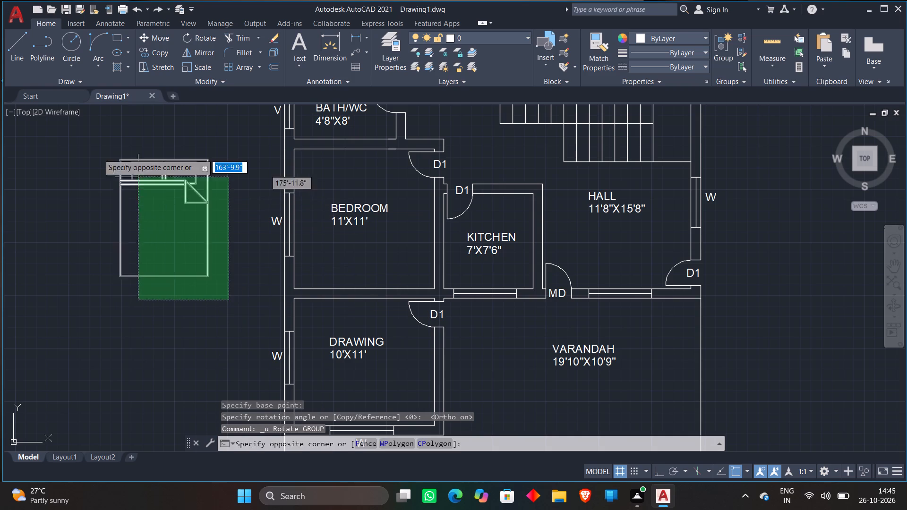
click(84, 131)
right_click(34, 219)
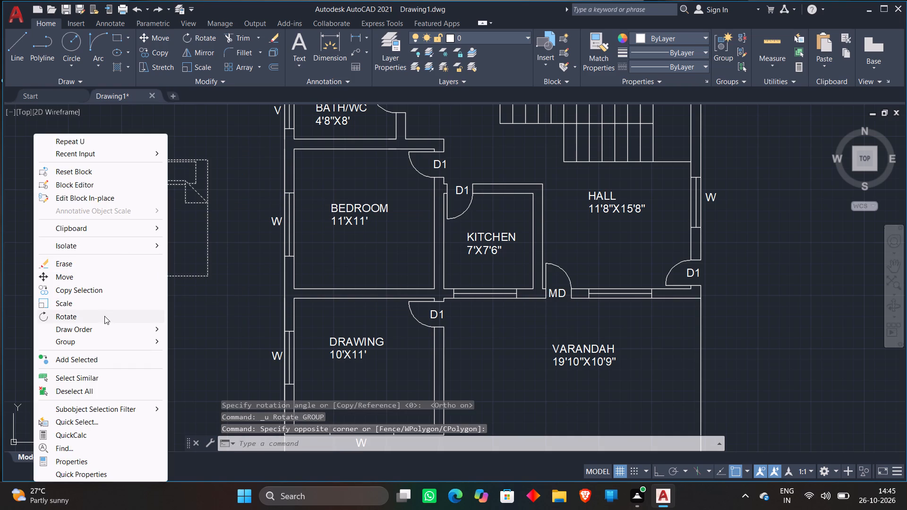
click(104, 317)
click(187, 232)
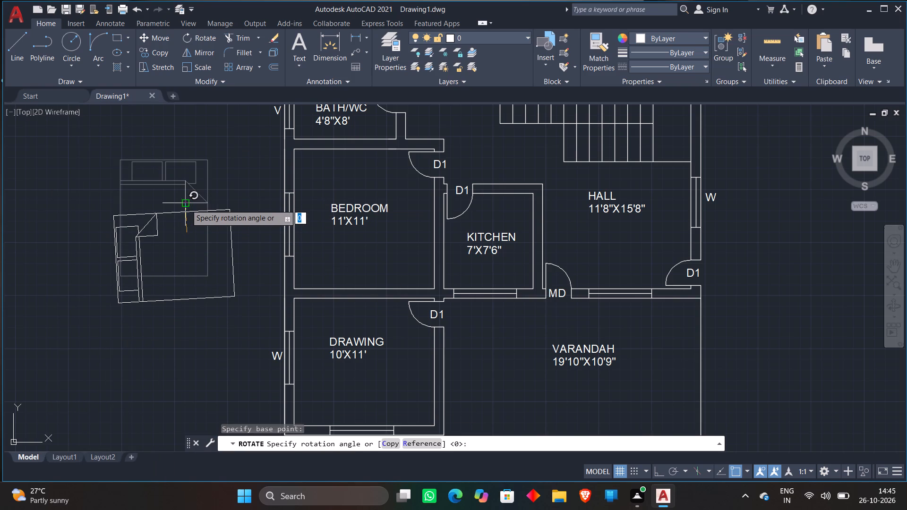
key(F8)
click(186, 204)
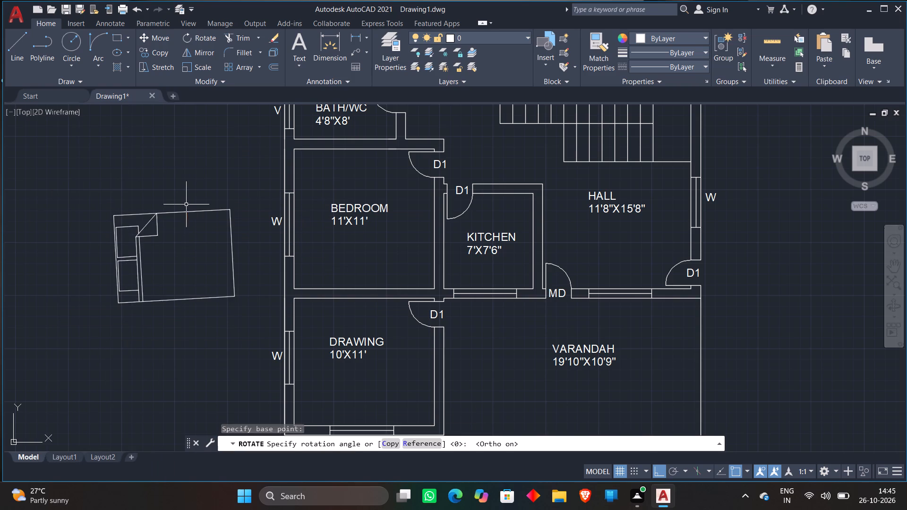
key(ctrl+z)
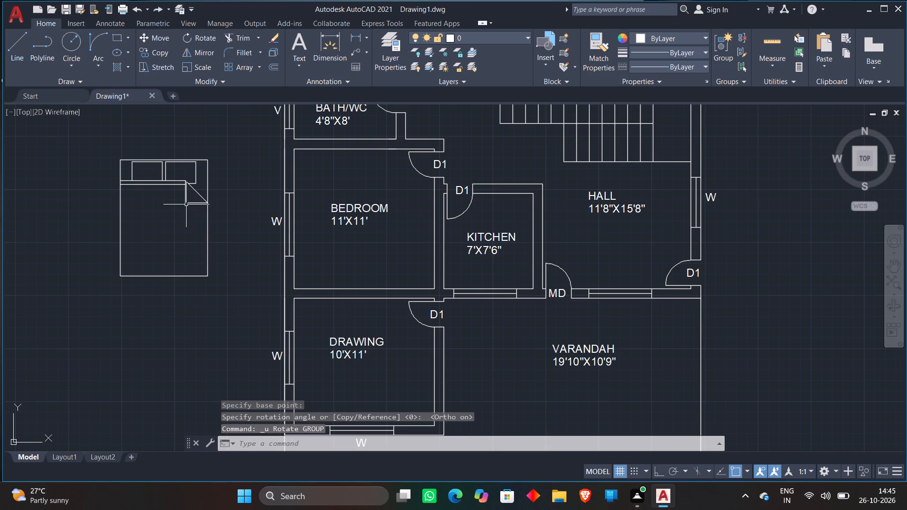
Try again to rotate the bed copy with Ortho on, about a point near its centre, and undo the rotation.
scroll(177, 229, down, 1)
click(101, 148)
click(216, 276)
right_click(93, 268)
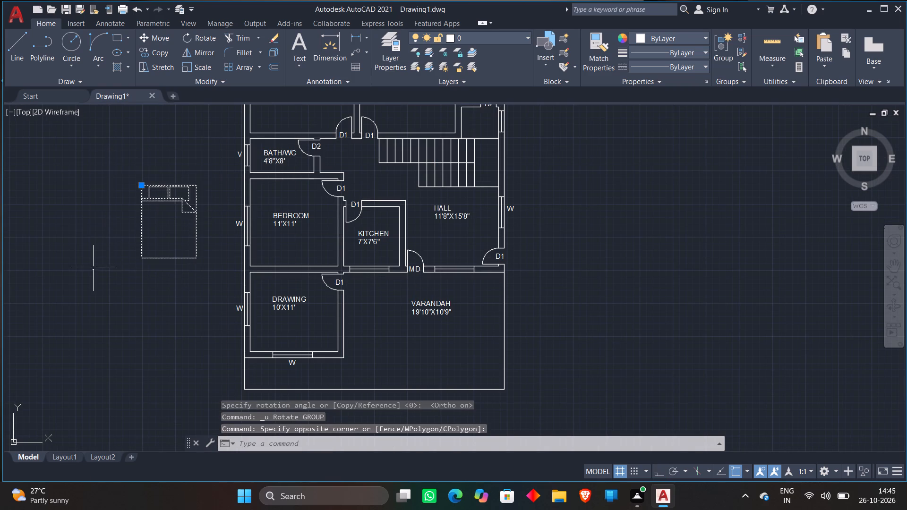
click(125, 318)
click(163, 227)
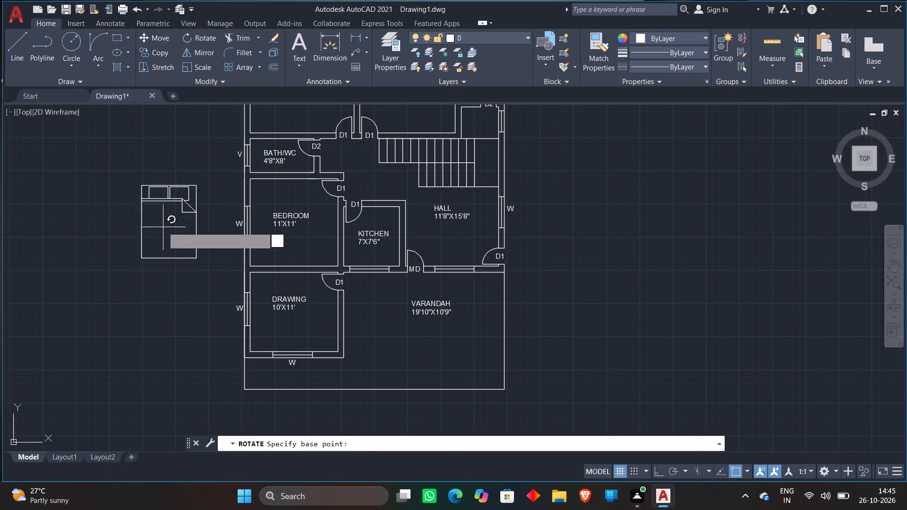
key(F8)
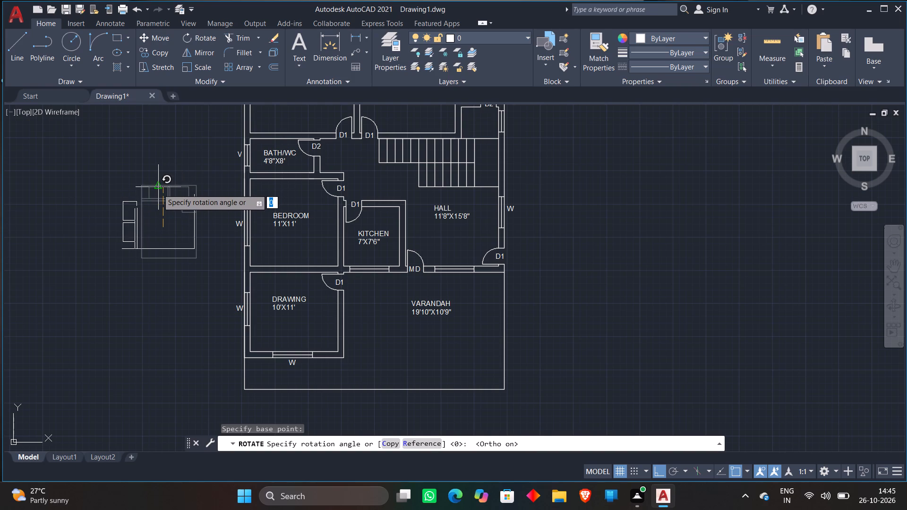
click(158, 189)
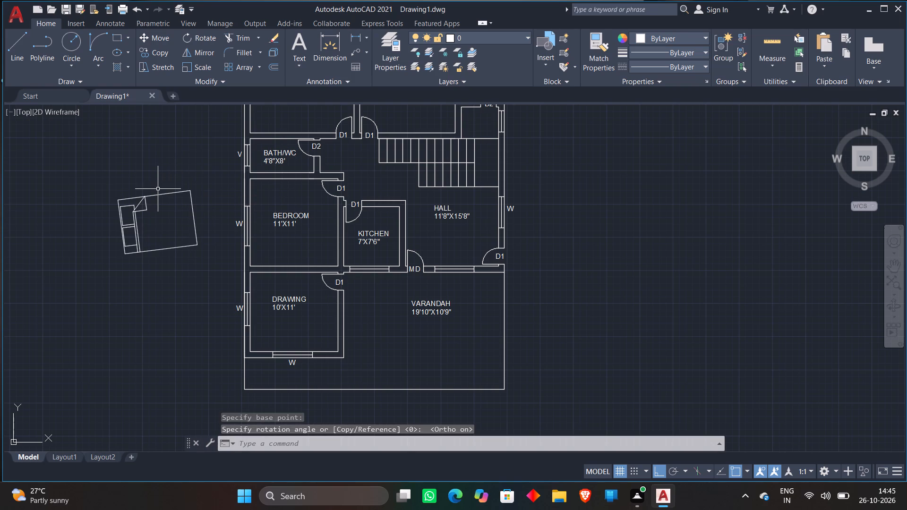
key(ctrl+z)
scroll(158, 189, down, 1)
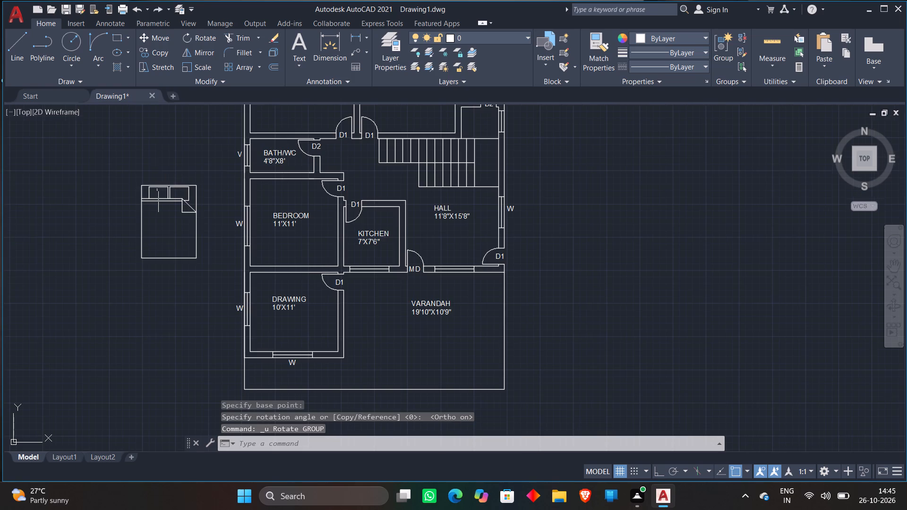
Rotate the bed copy west of the plan 90° counterclockwise about its southeast corner with Ortho on, so the headboard faces west.
click(128, 164)
click(189, 243)
right_click(106, 250)
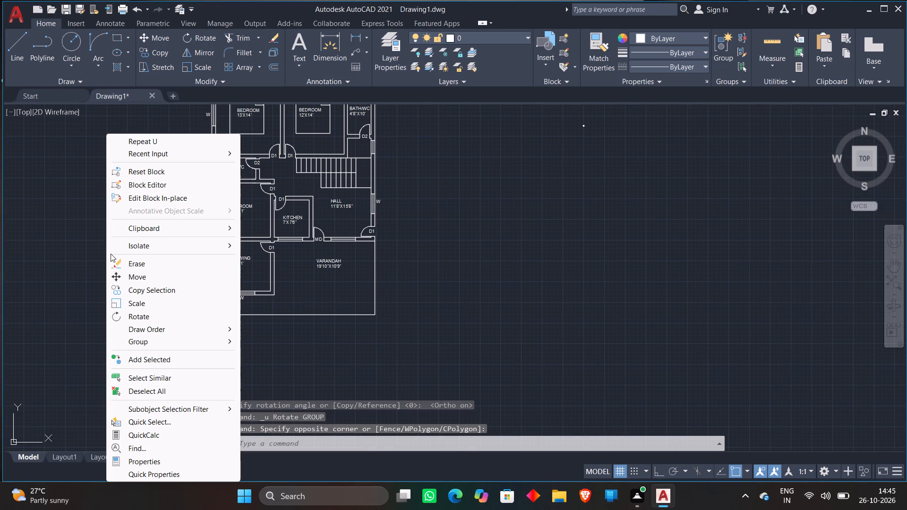
click(143, 315)
click(186, 234)
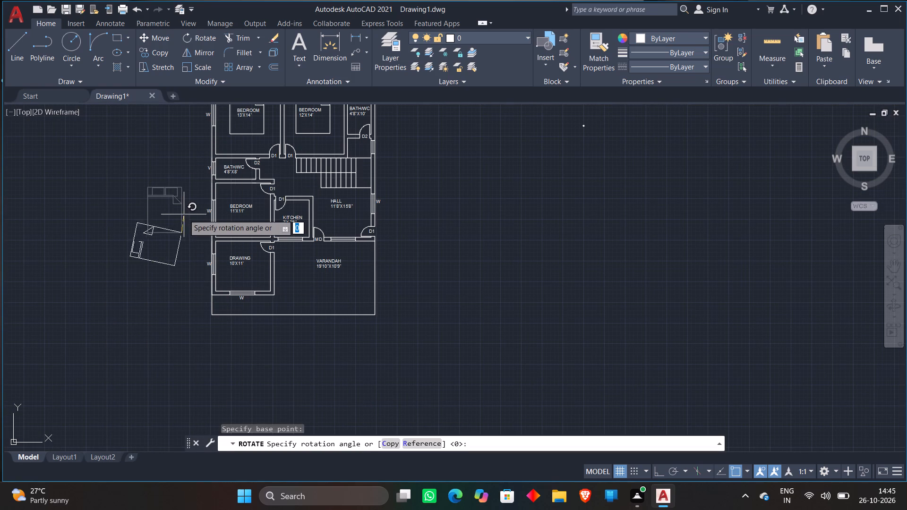
key(F8)
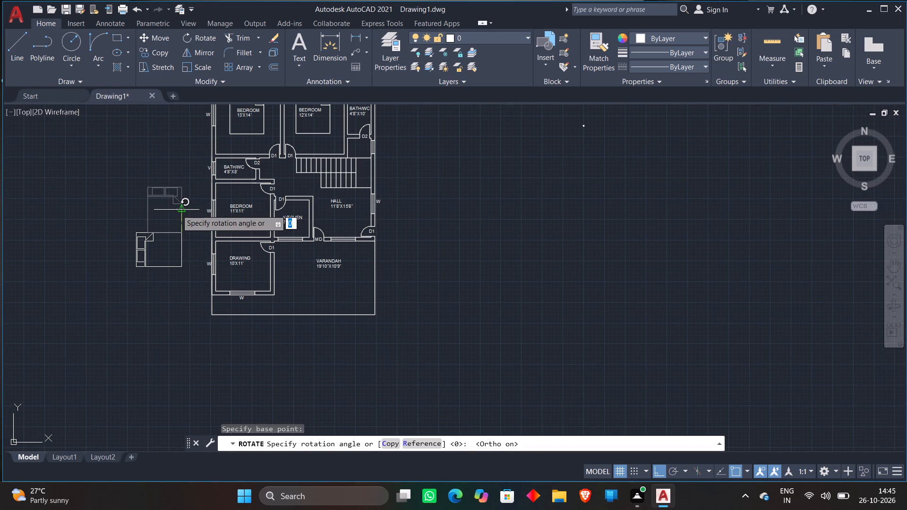
click(177, 210)
Move the rotated bed into the 11'X11' bedroom with Ortho off, placing its headboard near the west wall.
click(114, 221)
click(198, 282)
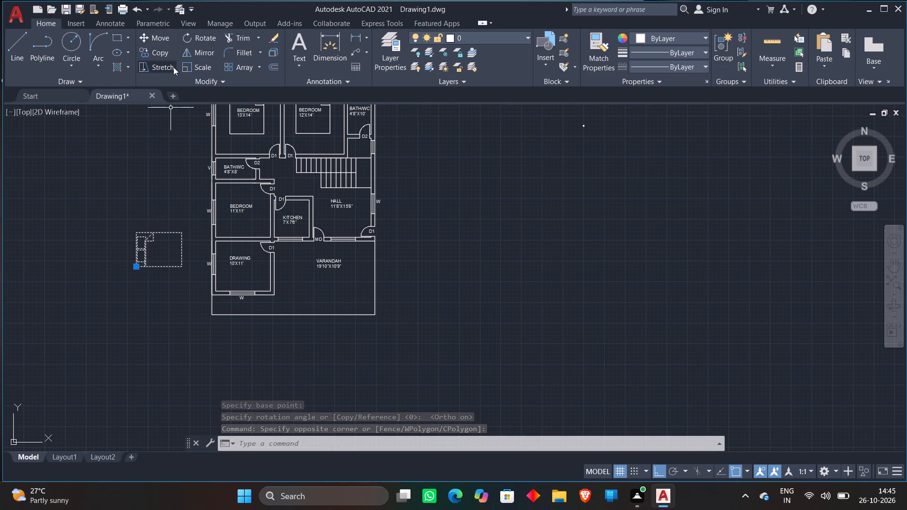
click(162, 37)
click(165, 250)
scroll(244, 197, up, 1)
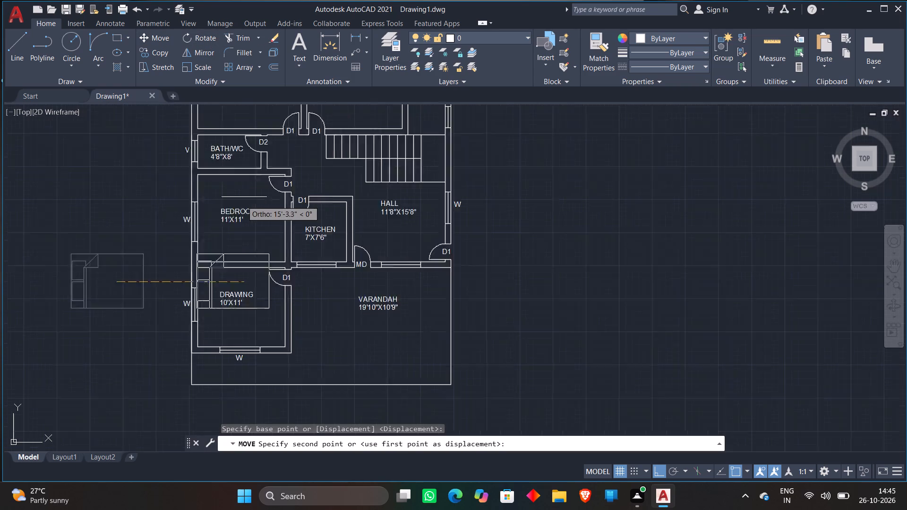
scroll(246, 195, up, 1)
key(F8)
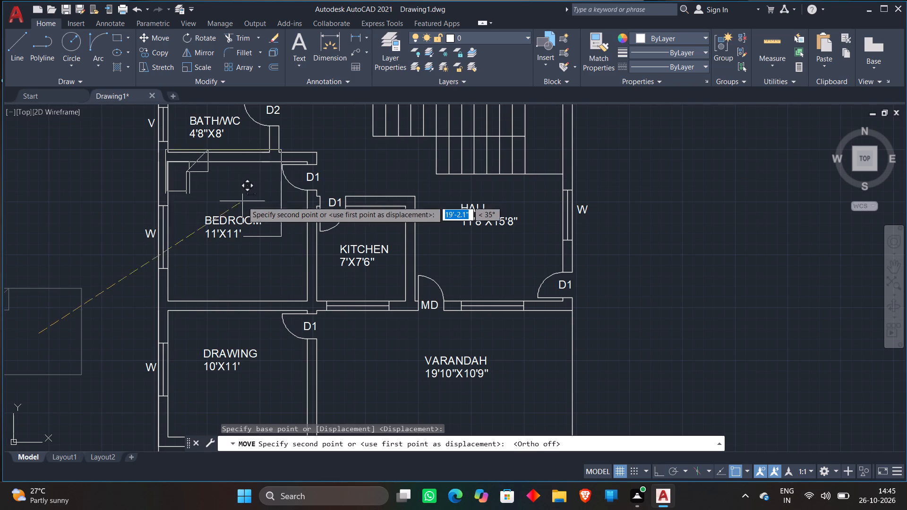
click(248, 235)
Move the tiny toilet block from the empty area east of the plan into the 4'8"X10' BATH/WC.
scroll(635, 238, down, 4)
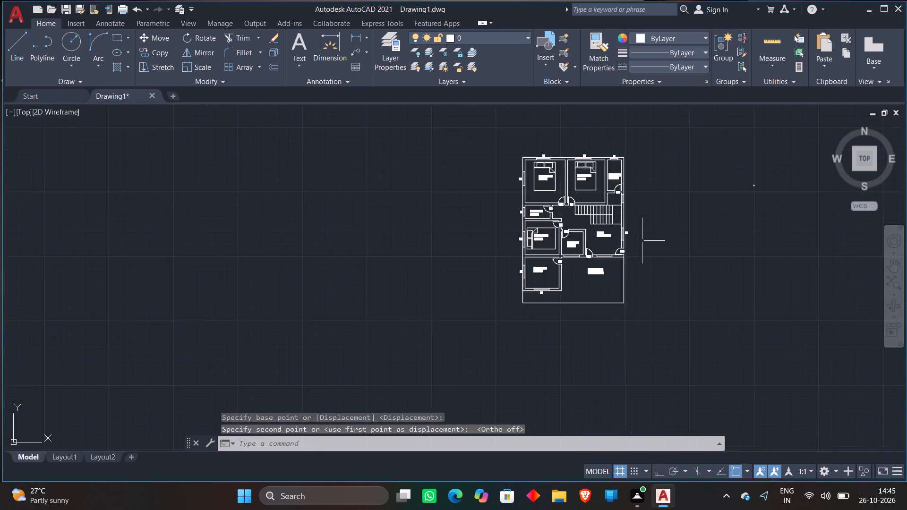
scroll(717, 201, up, 1)
click(674, 188)
click(772, 241)
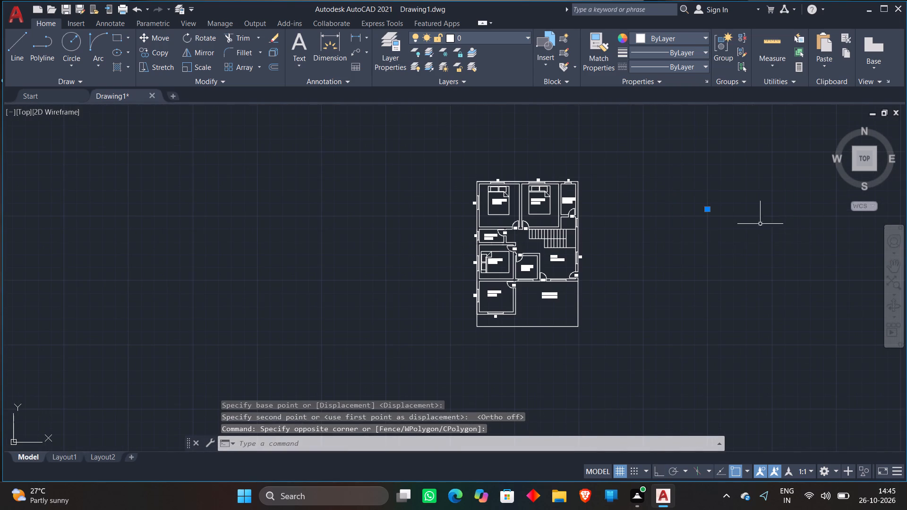
scroll(759, 221, up, 4)
click(154, 34)
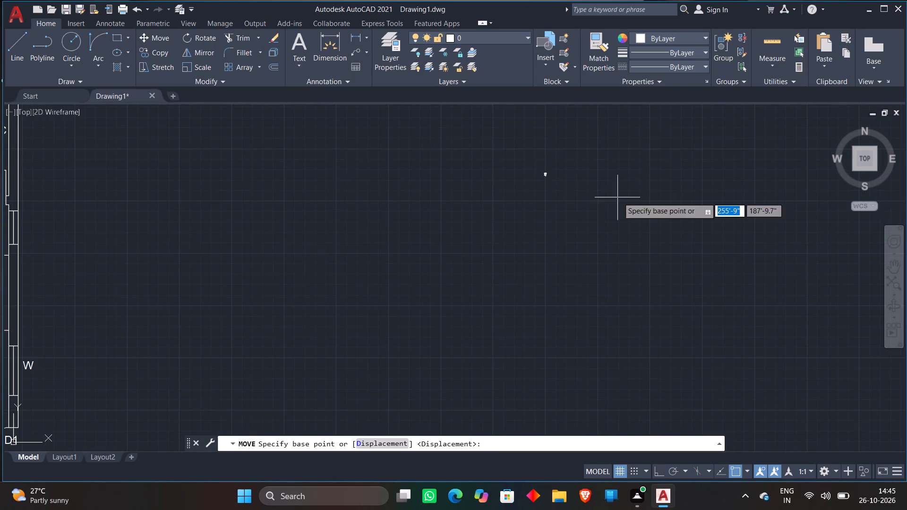
click(603, 193)
scroll(603, 192, down, 3)
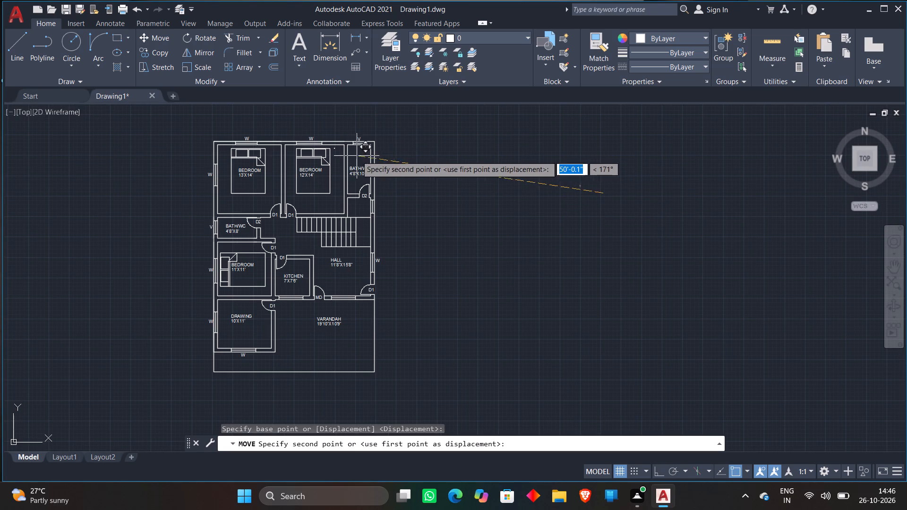
scroll(421, 158, up, 2)
middle_drag(421, 158, 635, 242)
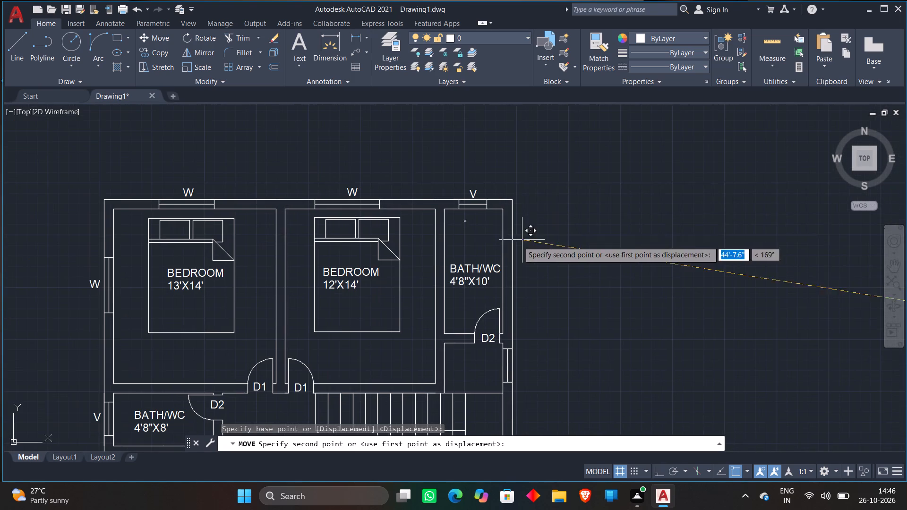
scroll(471, 246, up, 3)
click(622, 232)
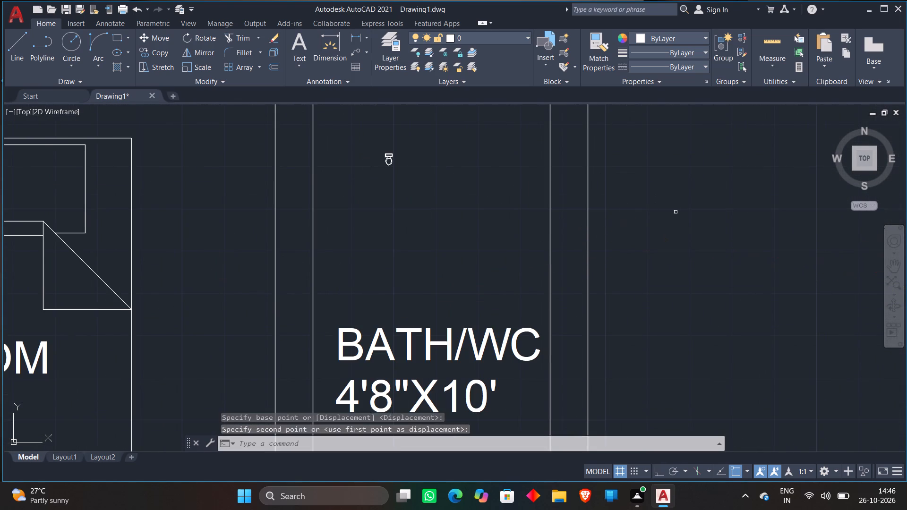
Scale up the tiny toilet block in the 4'8"X10' BATH/WC to a realistic fixture size.
scroll(676, 212, down, 2)
middle_drag(676, 212, 659, 220)
scroll(554, 196, up, 3)
click(520, 190)
click(585, 253)
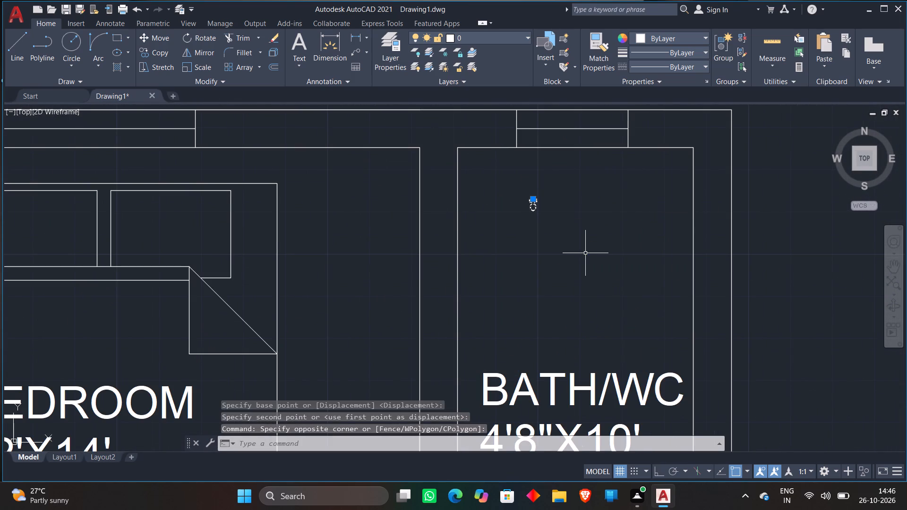
right_click(585, 253)
click(606, 302)
click(540, 185)
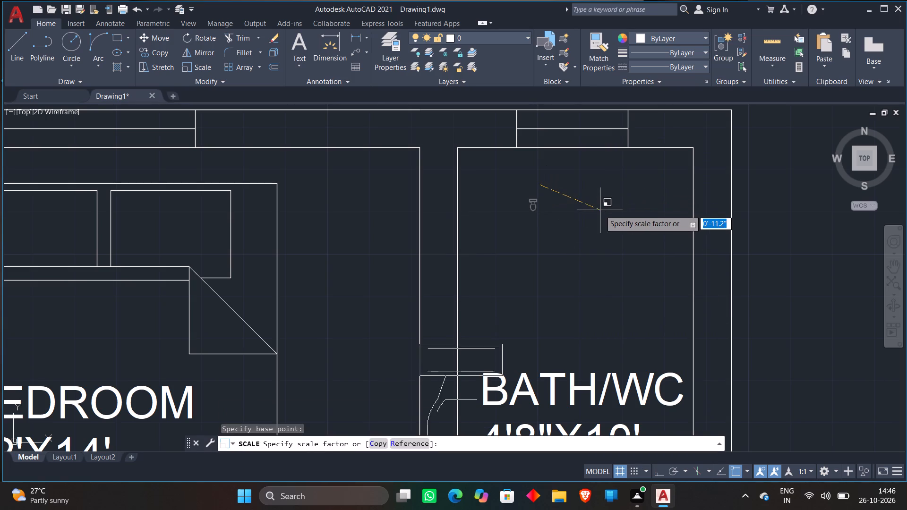
click(591, 210)
Move the enlarged toilet inside the 4'8"X10' BATH/WC, just below the ventilator in the north wall.
click(505, 326)
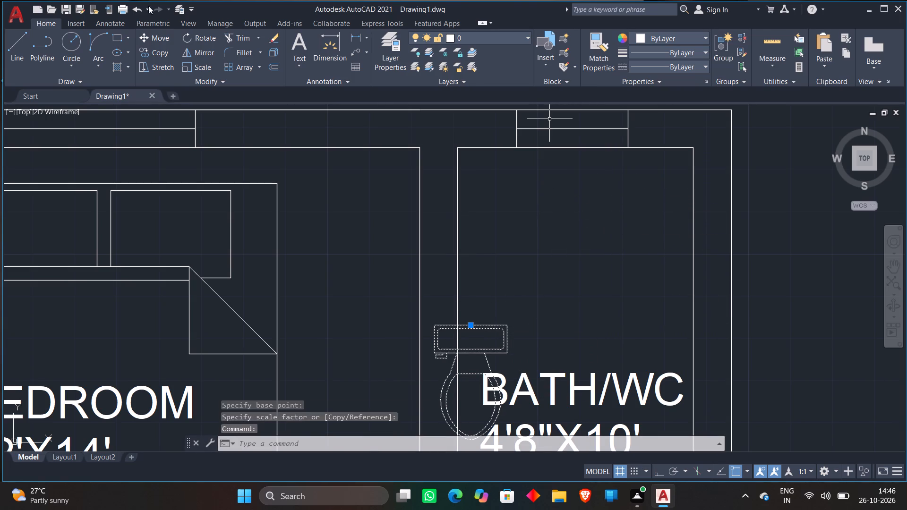
click(160, 37)
click(469, 370)
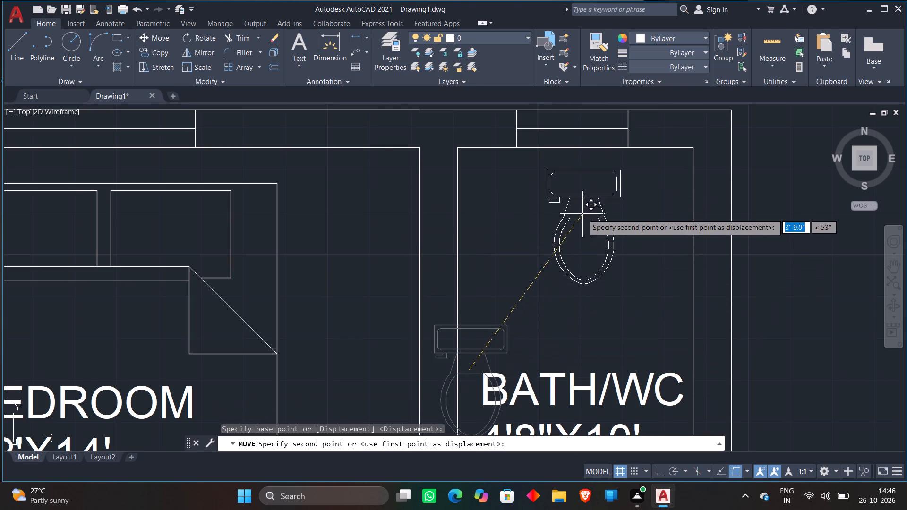
click(578, 206)
Copy the toilet from the 4'8"X10' BATH/WC to the west end of the 4'8"X8' BATH/WC, near the ventilator.
click(565, 268)
right_click(565, 268)
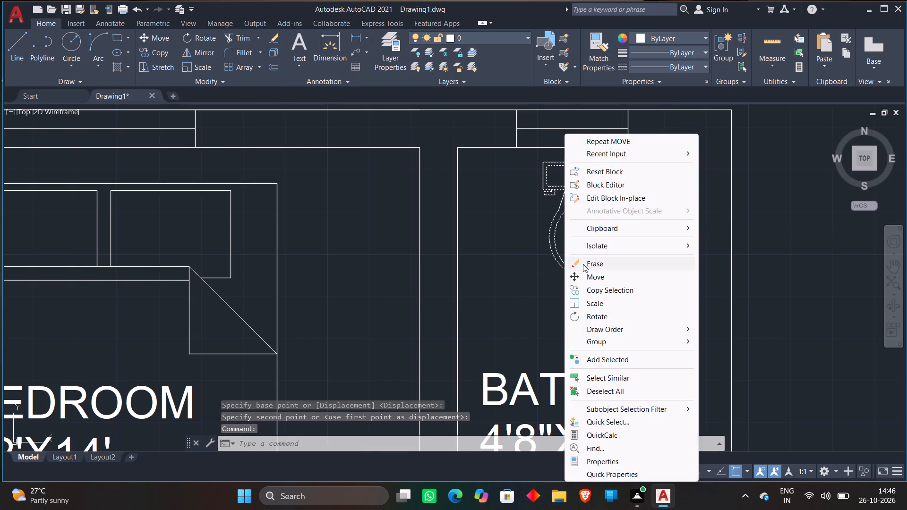
click(587, 289)
click(586, 231)
scroll(597, 221, down, 3)
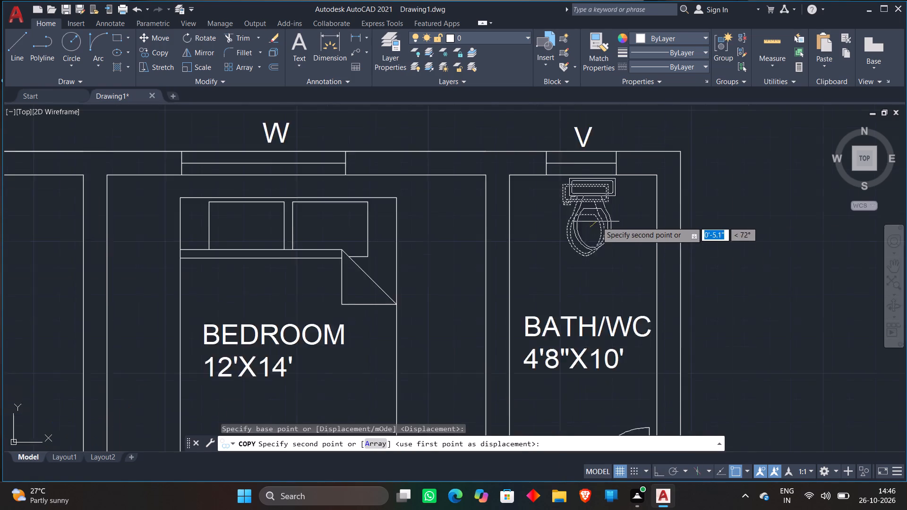
middle_drag(436, 313, 617, 198)
scroll(403, 323, down, 1)
middle_drag(402, 323, 622, 197)
scroll(525, 250, up, 3)
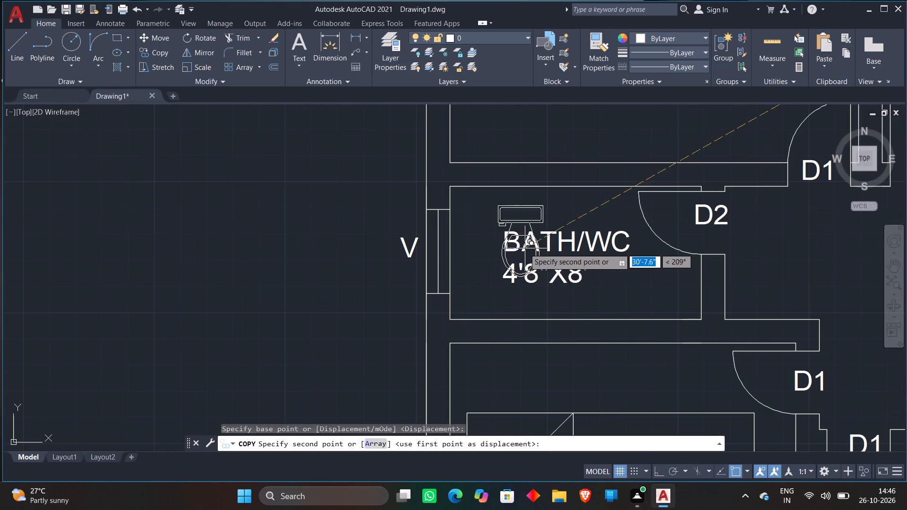
click(493, 268)
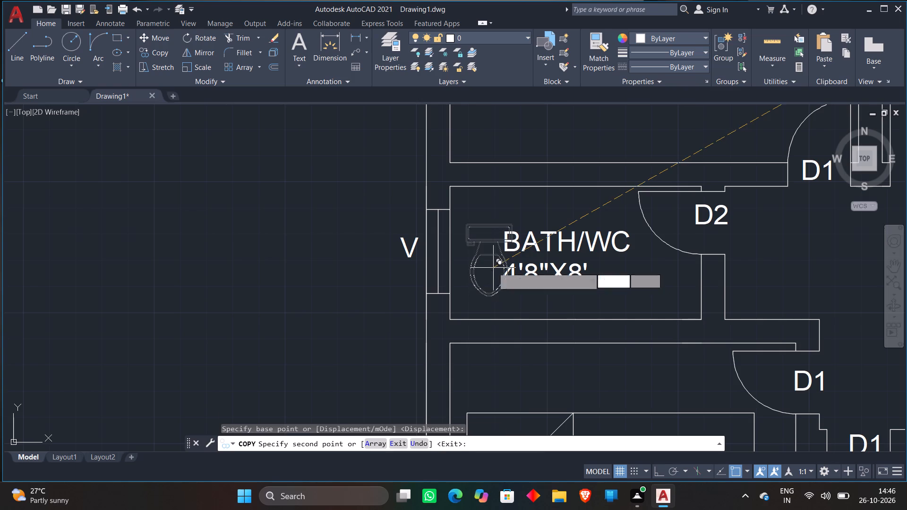
key(space)
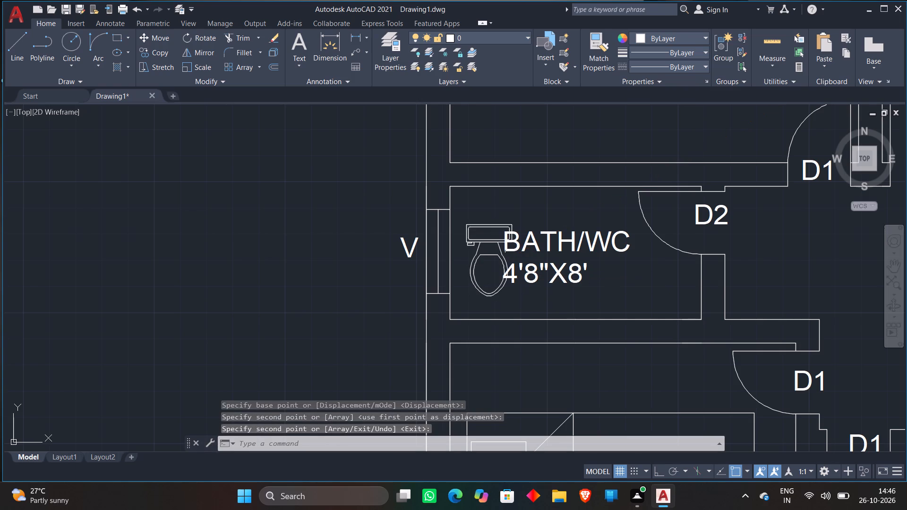
Move both lines of the BATH/WC 4'8"X8' label slightly southeast, clear of the copied toilet.
click(548, 231)
click(549, 271)
click(545, 276)
click(528, 275)
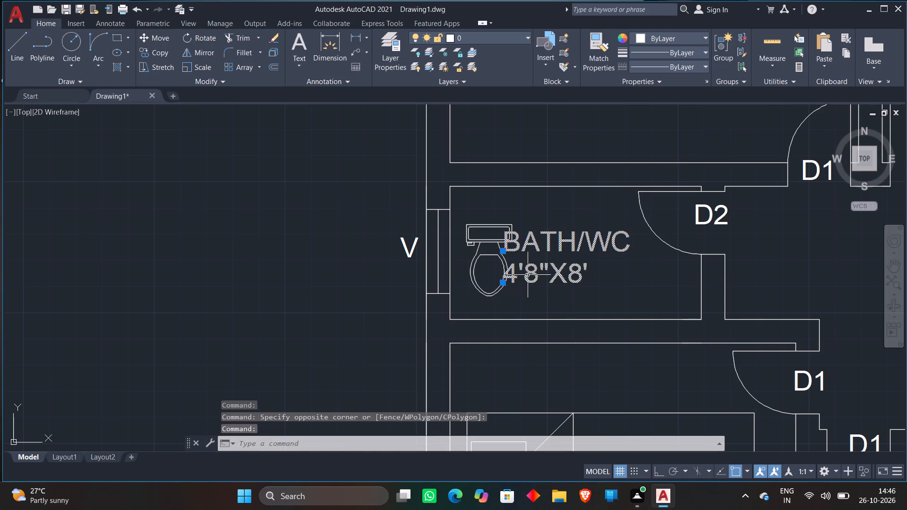
click(154, 38)
click(550, 263)
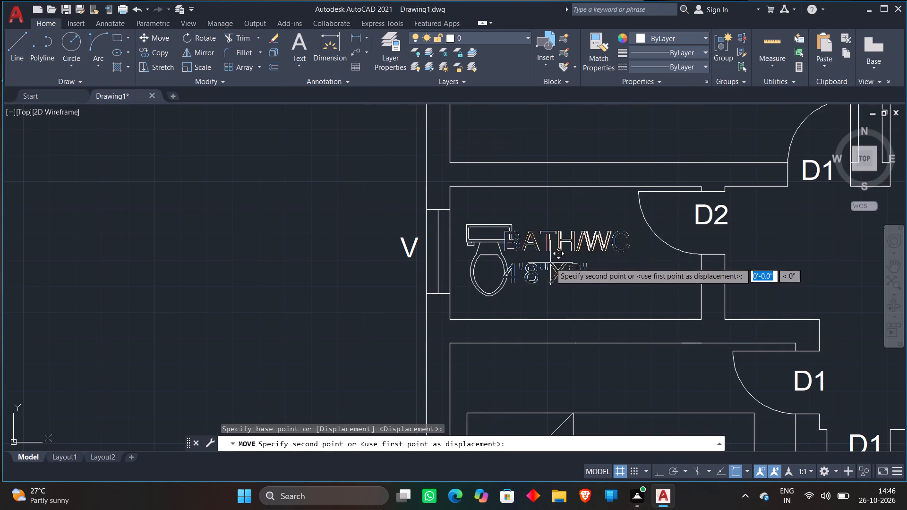
click(577, 281)
scroll(588, 238, down, 4)
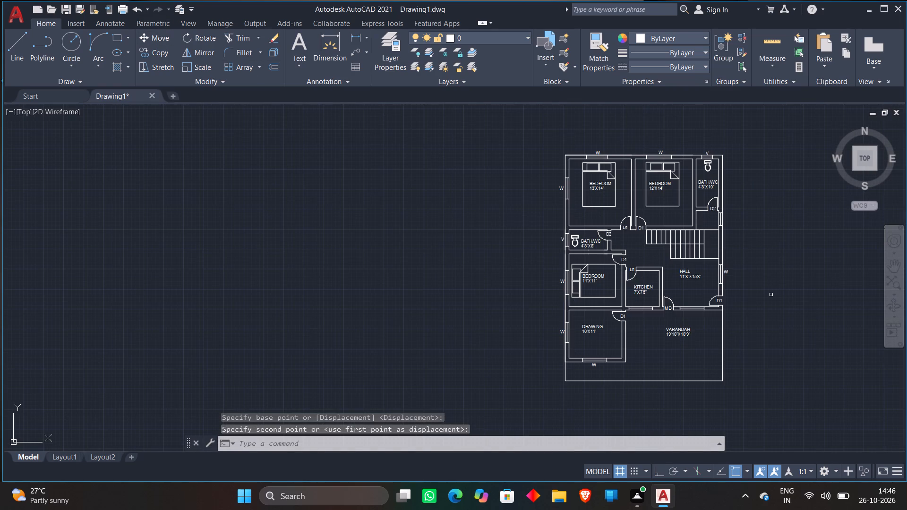
Save the drawing as 12 in New folder on the Desktop.
key(ctrl+s)
click(292, 210)
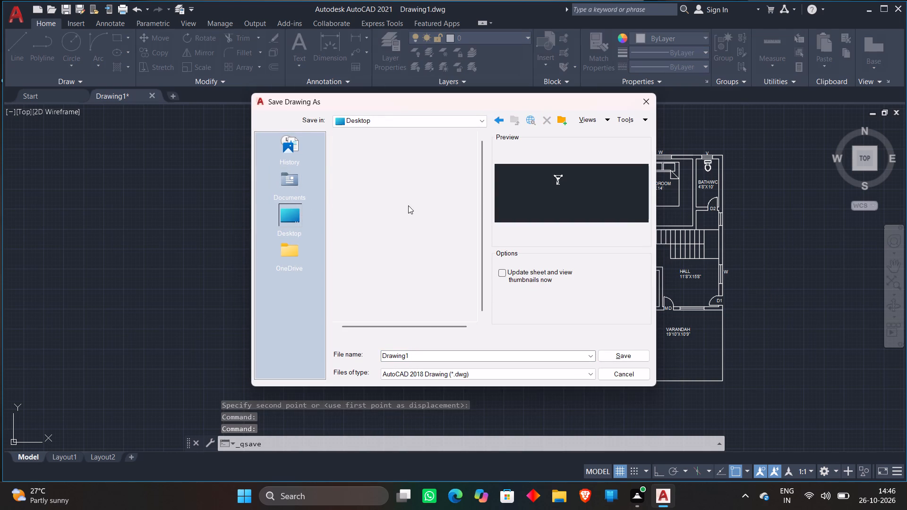
scroll(414, 204, down, 3)
double_click(390, 284)
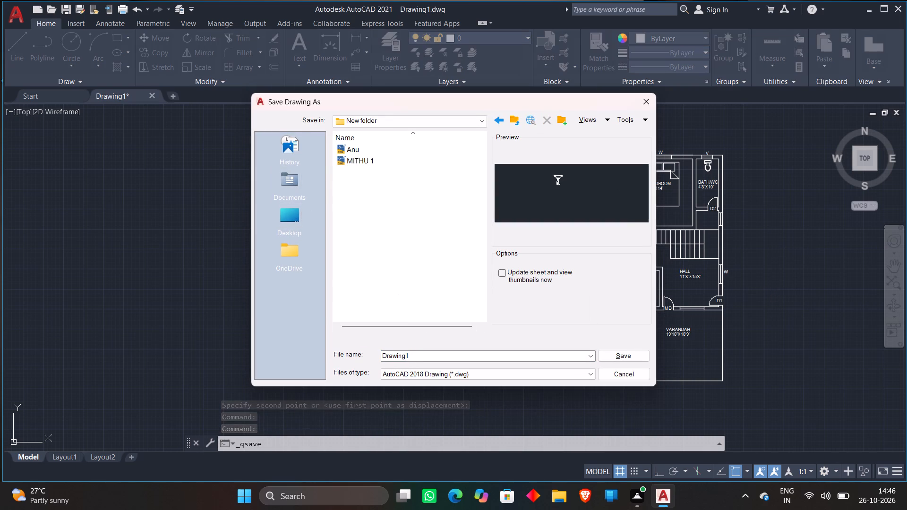
click(422, 357)
key(BackSpace)
key(1)
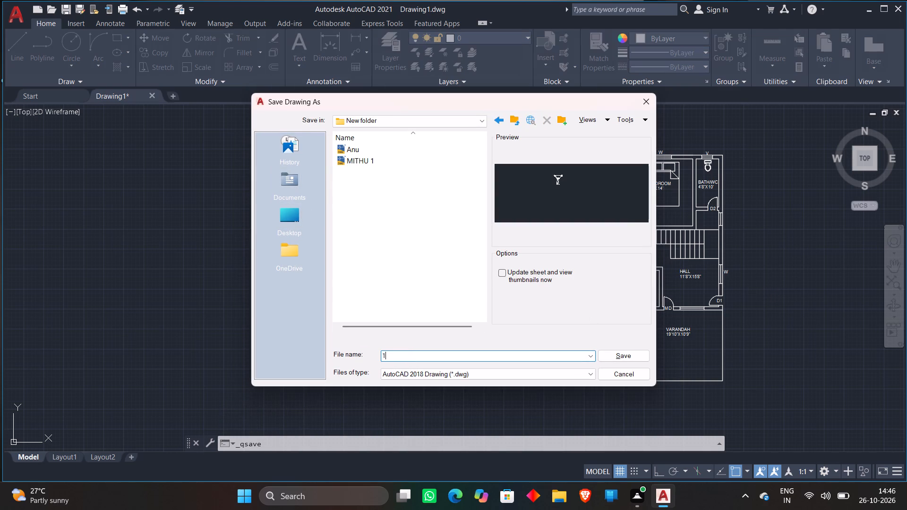
key(2)
click(622, 357)
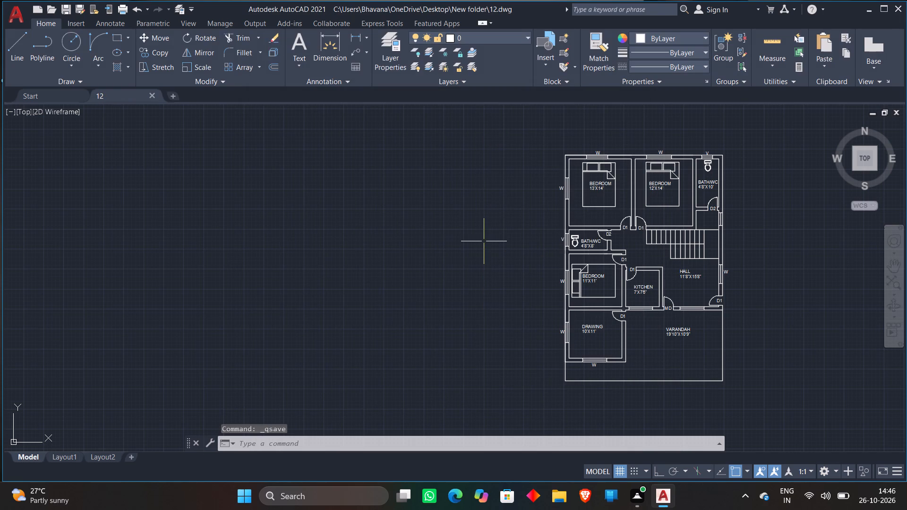
Plot a window enclosing the whole floor plan with AutoCAD PDF (High Quality Print).pc3, centred on the sheet.
key(ctrl+p)
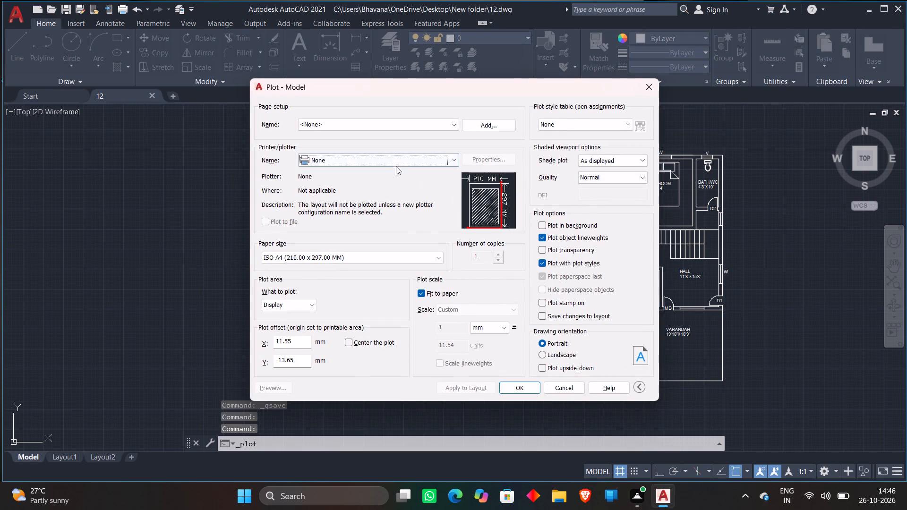
click(395, 158)
click(370, 210)
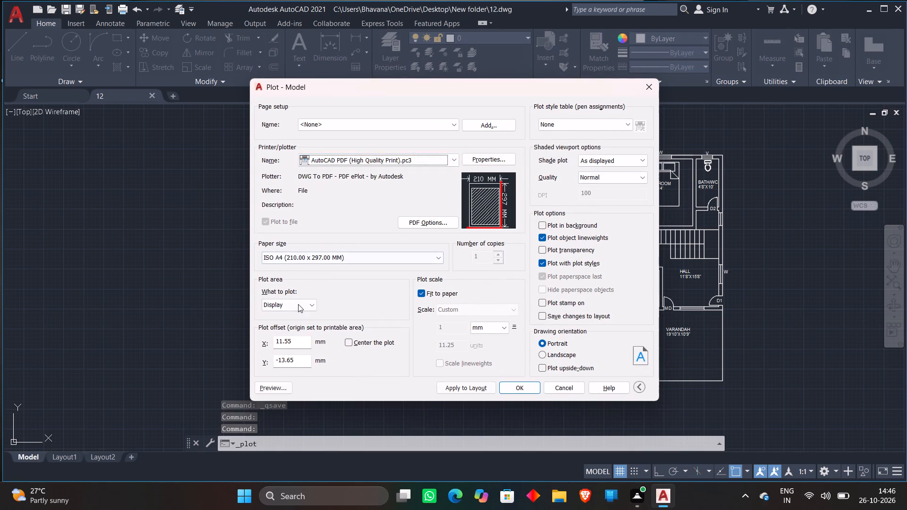
click(298, 305)
click(297, 336)
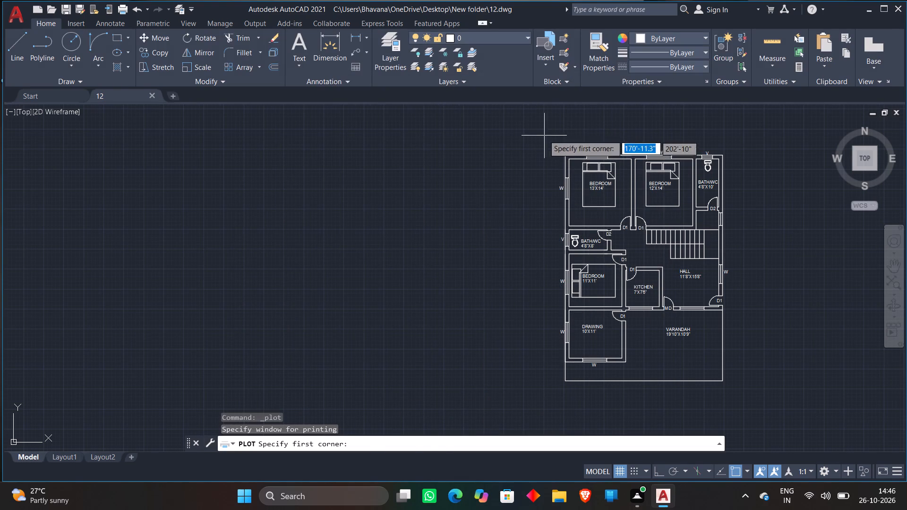
click(544, 135)
click(759, 406)
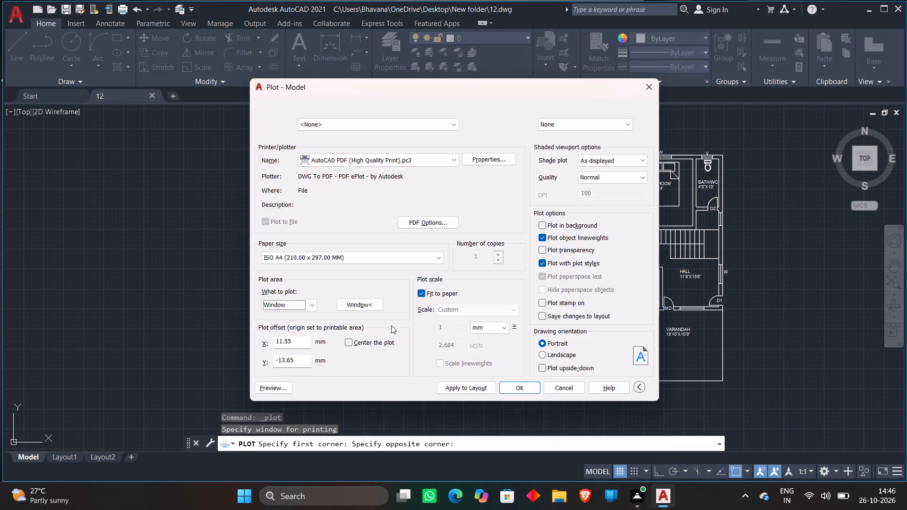
click(346, 342)
click(516, 385)
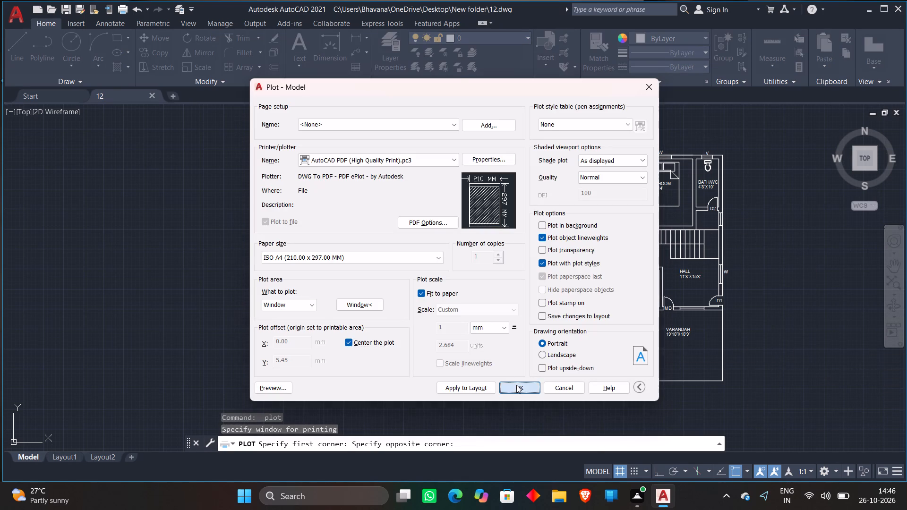
Save the plot as a PDF named 12 in New folder on the Desktop, and close the opened PDF.
click(298, 223)
scroll(453, 229, down, 2)
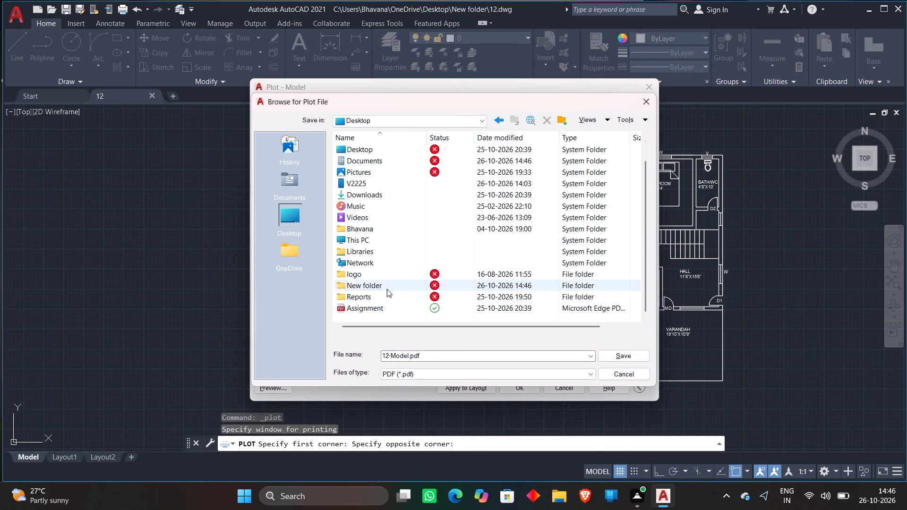
double_click(386, 282)
double_click(441, 352)
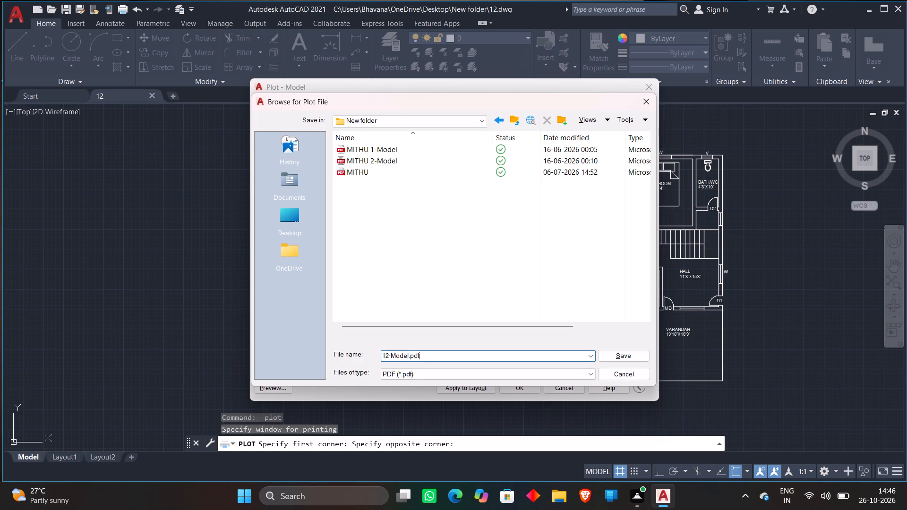
key(BackSpace)
key(BackSpace)
key(BackSpace)
key(BackSpace)
key(BackSpace)
key(BackSpace)
key(BackSpace)
key(BackSpace)
key(BackSpace)
key(BackSpace)
click(613, 355)
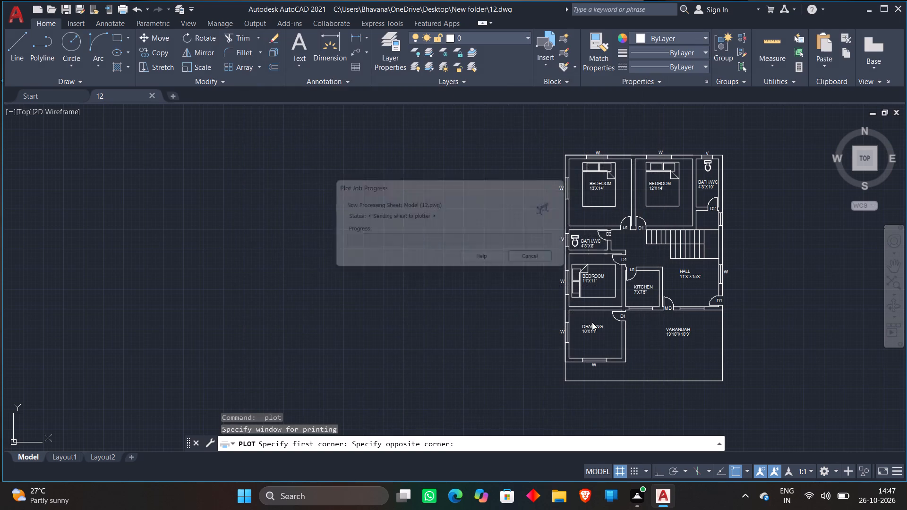
click(895, 16)
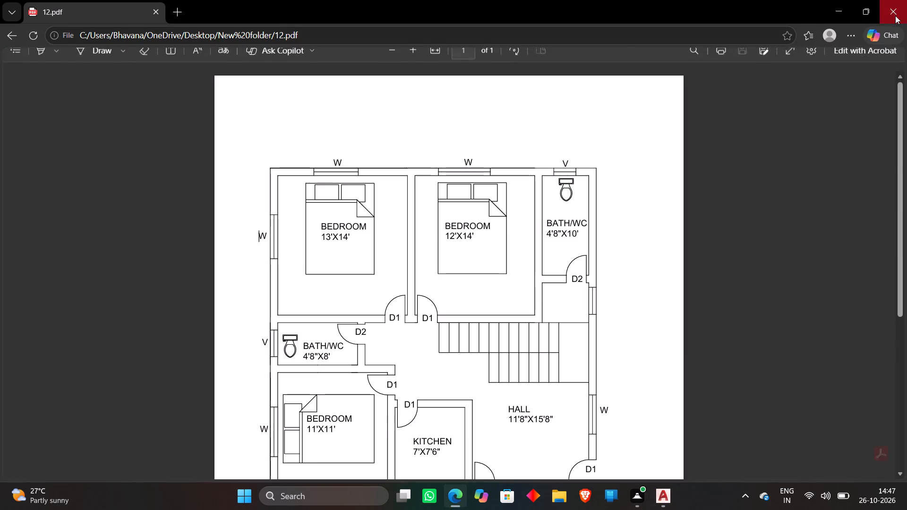
Turn off command log file recording with LOGFILEOFF.
text(LOG)
click(493, 287)
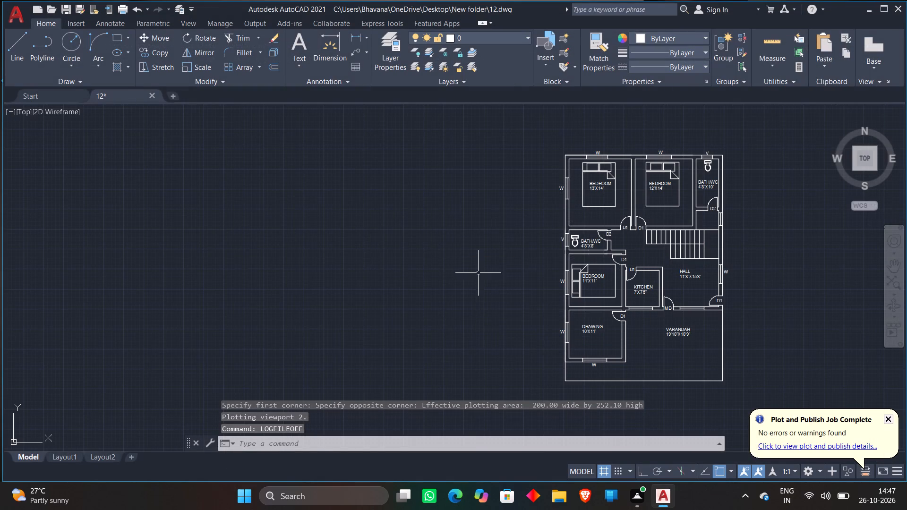